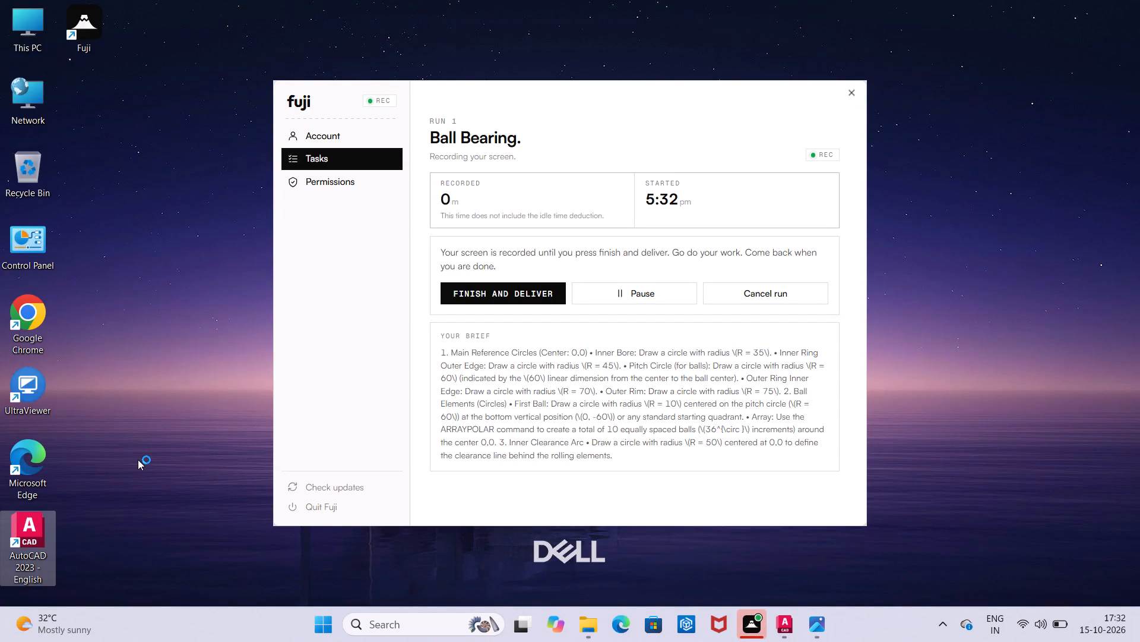
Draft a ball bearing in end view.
Launch AutoCAD 2023 from the desktop shortcut and close the AutoCAD window that was already open.
{"action": "right_click", "coordinate": [43, 534]}
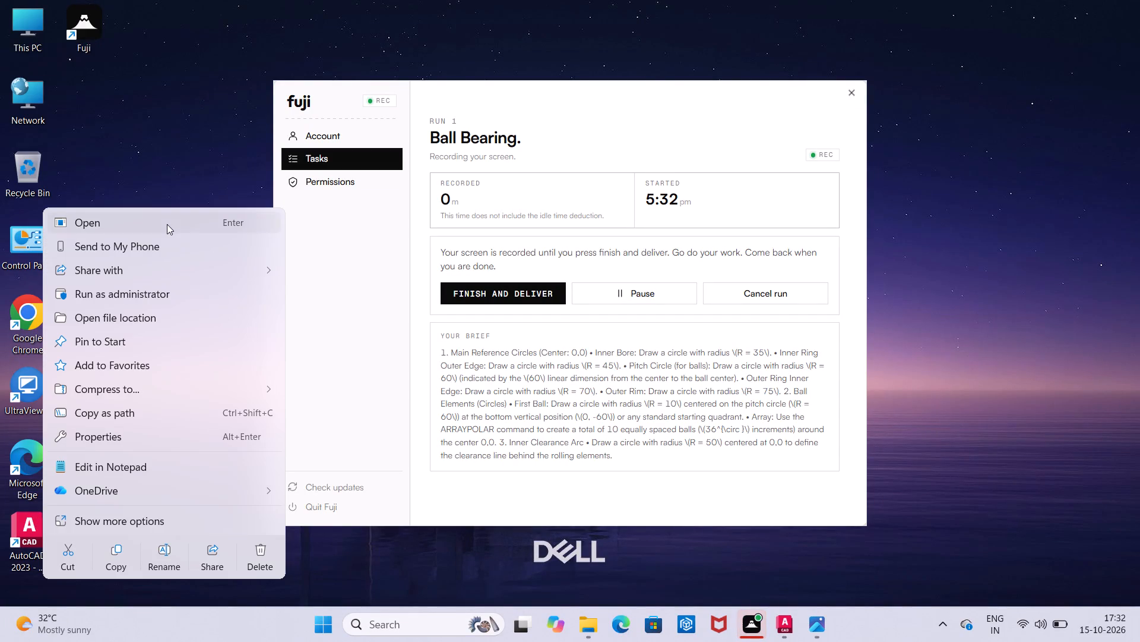
{"action": "left_click", "coordinate": [167, 224]}
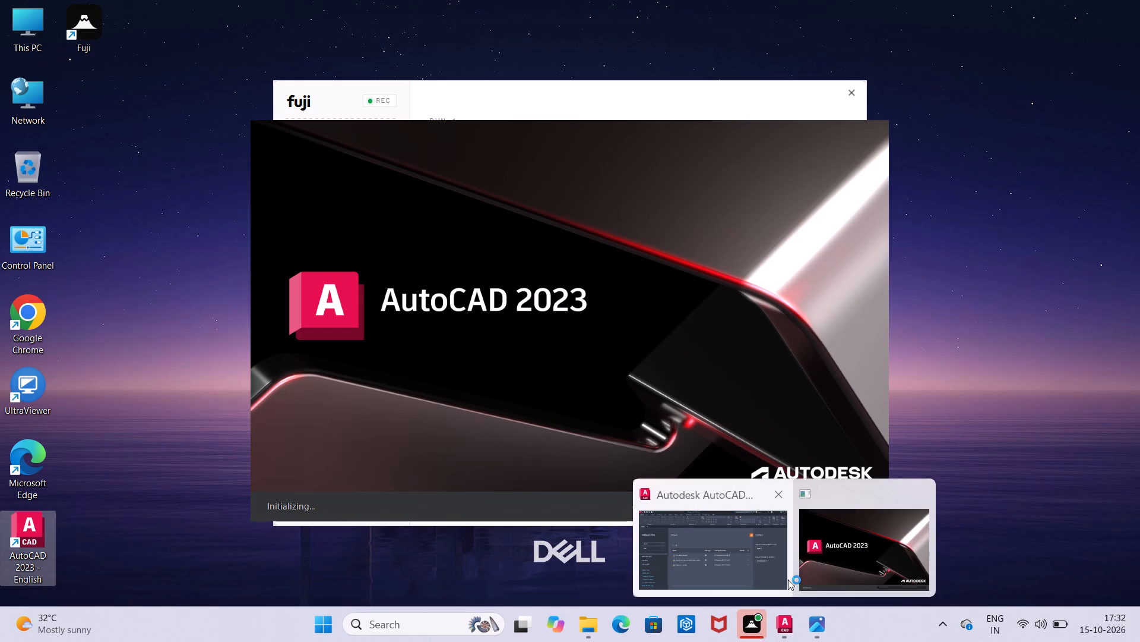
{"action": "left_click", "coordinate": [780, 500]}
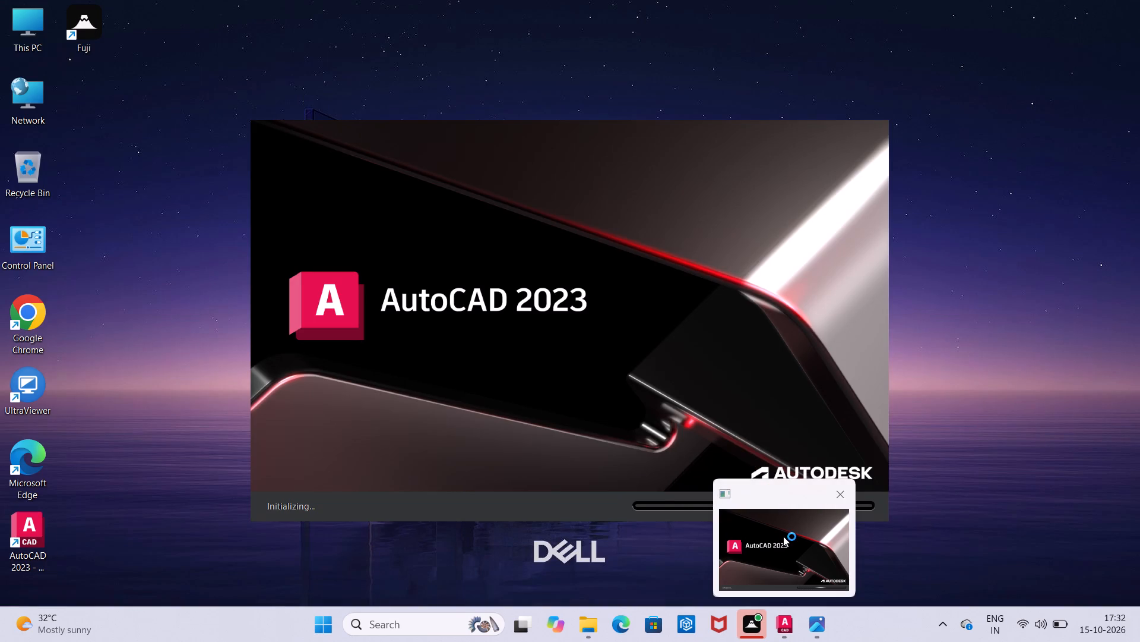
{"action": "left_click", "coordinate": [783, 536]}
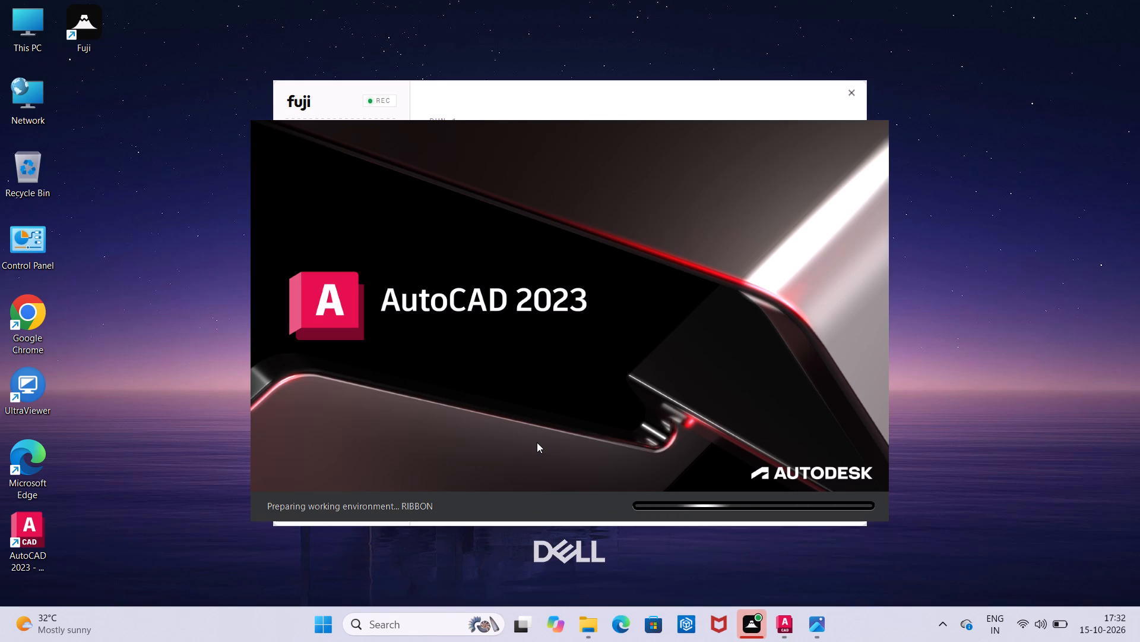
Bring up the ball bearing reference image, CAD Practice Drawings 185, in the photo viewer.
{"action": "left_click", "coordinate": [821, 625]}
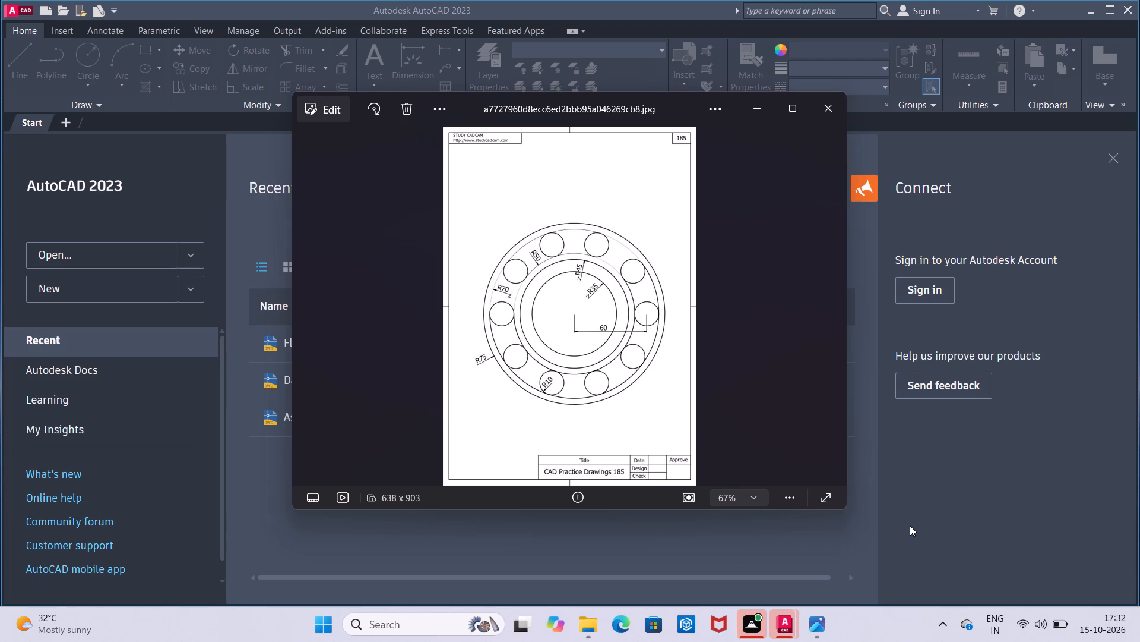
Start a new blank drawing in AutoCAD.
{"action": "left_click", "coordinate": [121, 276]}
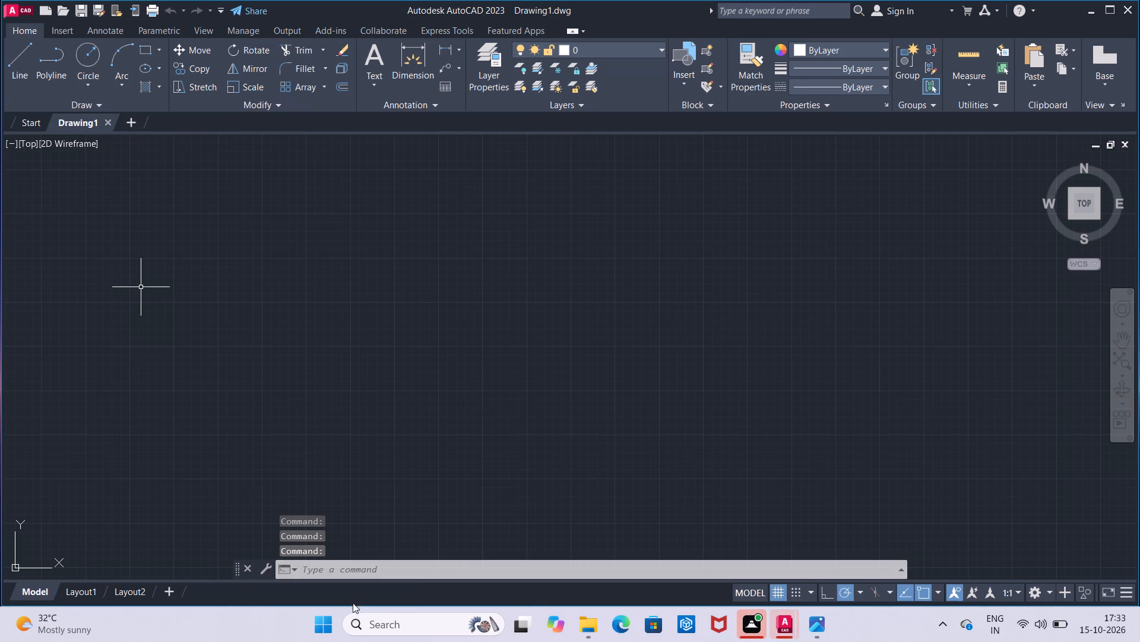
Turn on command log file recording with LOGFILEON.
{"action": "left_click", "coordinate": [379, 570]}
{"action": "type", "text": "logfile"}
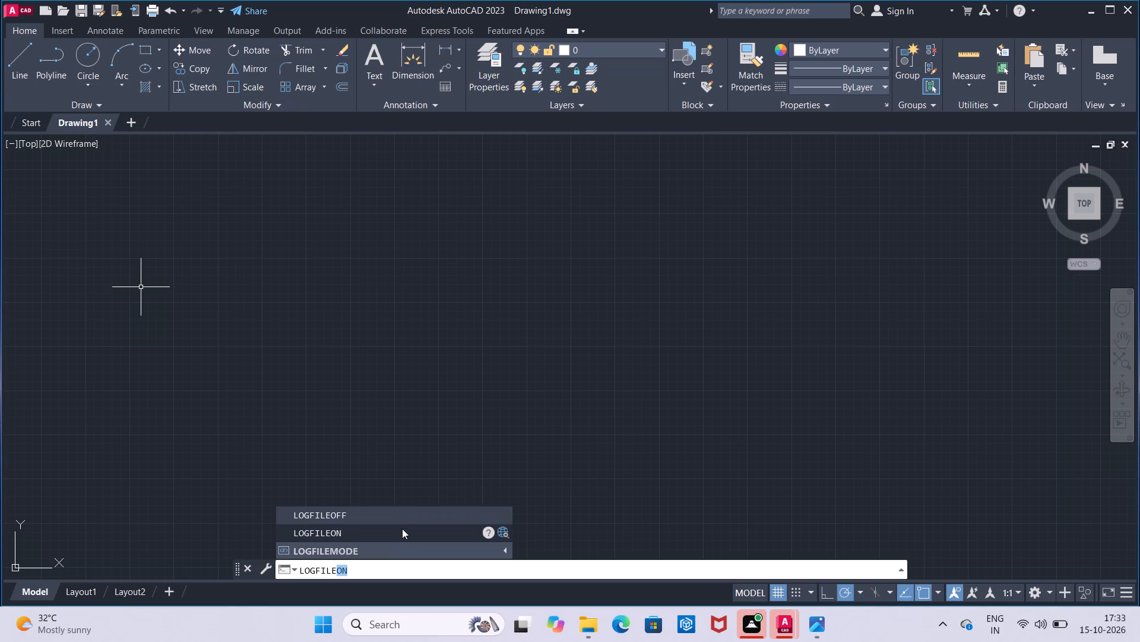
{"action": "left_click", "coordinate": [402, 528]}
Set the drawing units' length precision to 0, keeping decimal type and millimetres.
{"action": "left_click", "coordinate": [385, 573]}
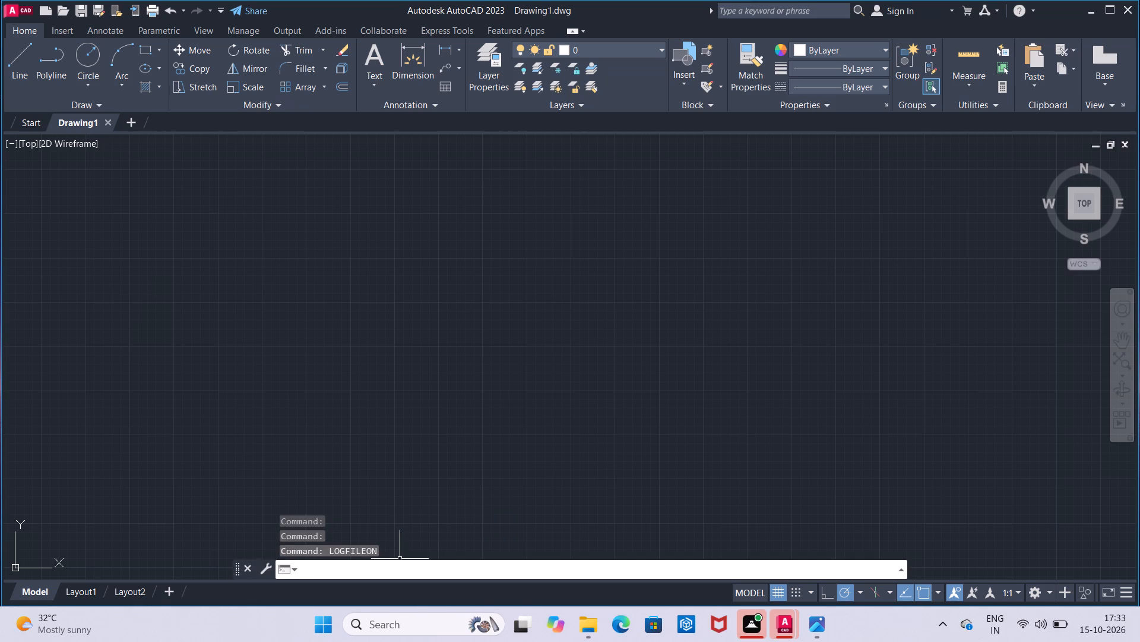
{"action": "type", "text": "unit"}
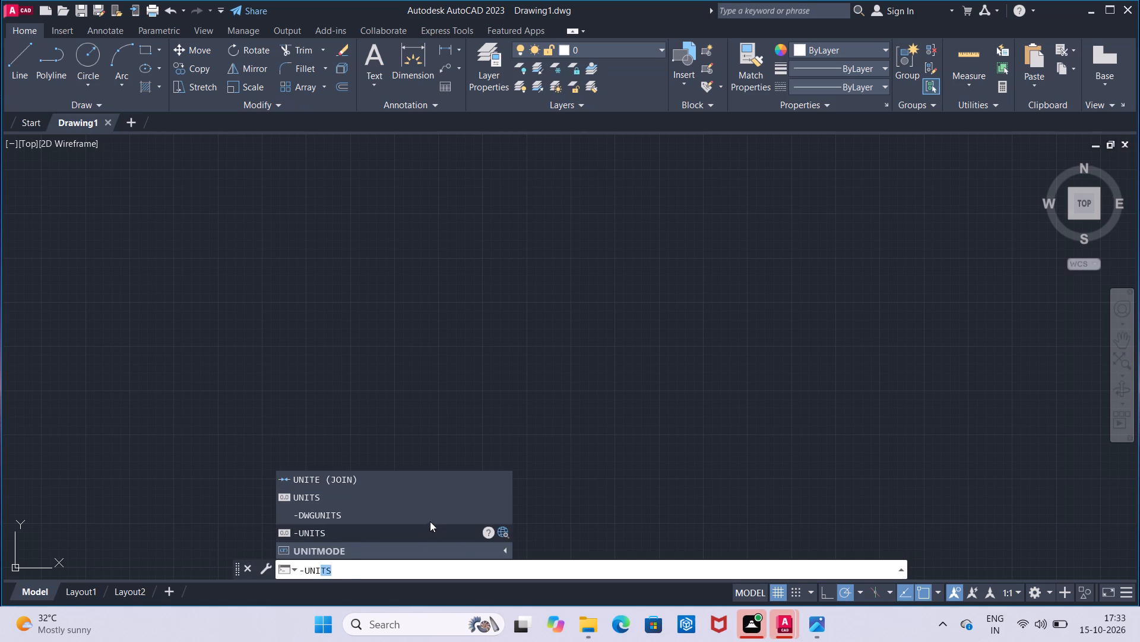
{"action": "left_click", "coordinate": [433, 502]}
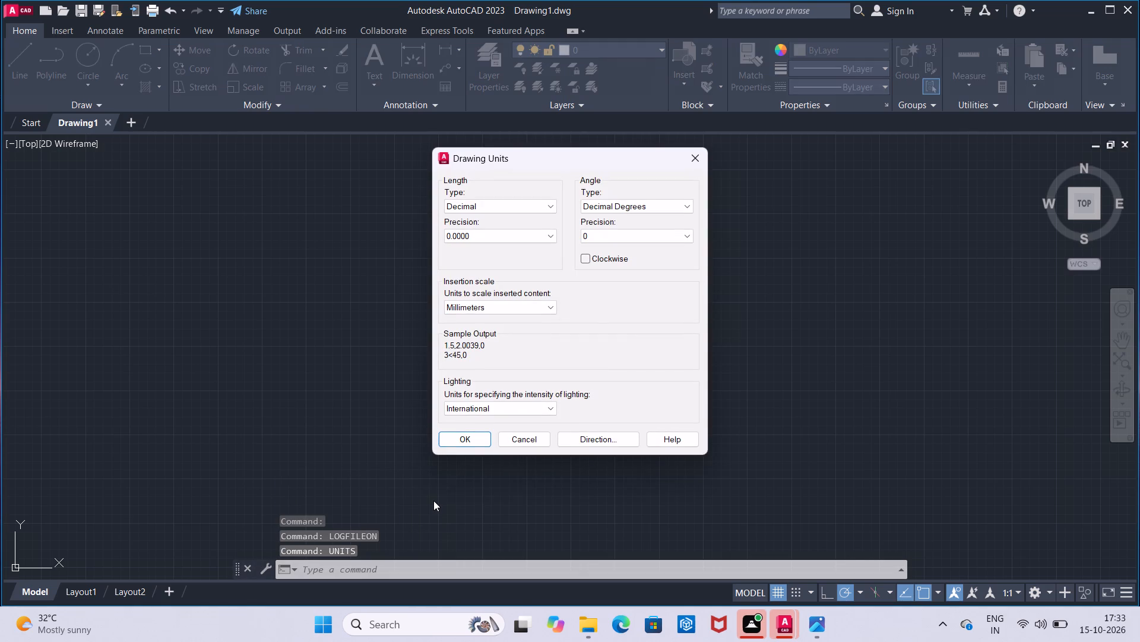
{"action": "left_click", "coordinate": [545, 232]}
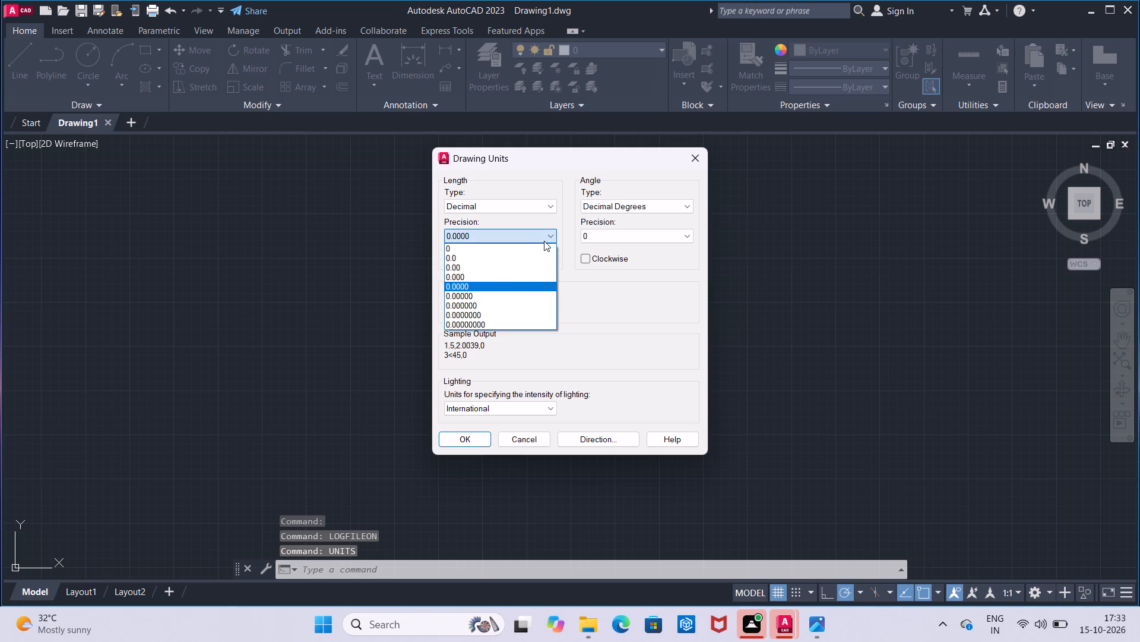
{"action": "left_click", "coordinate": [542, 247]}
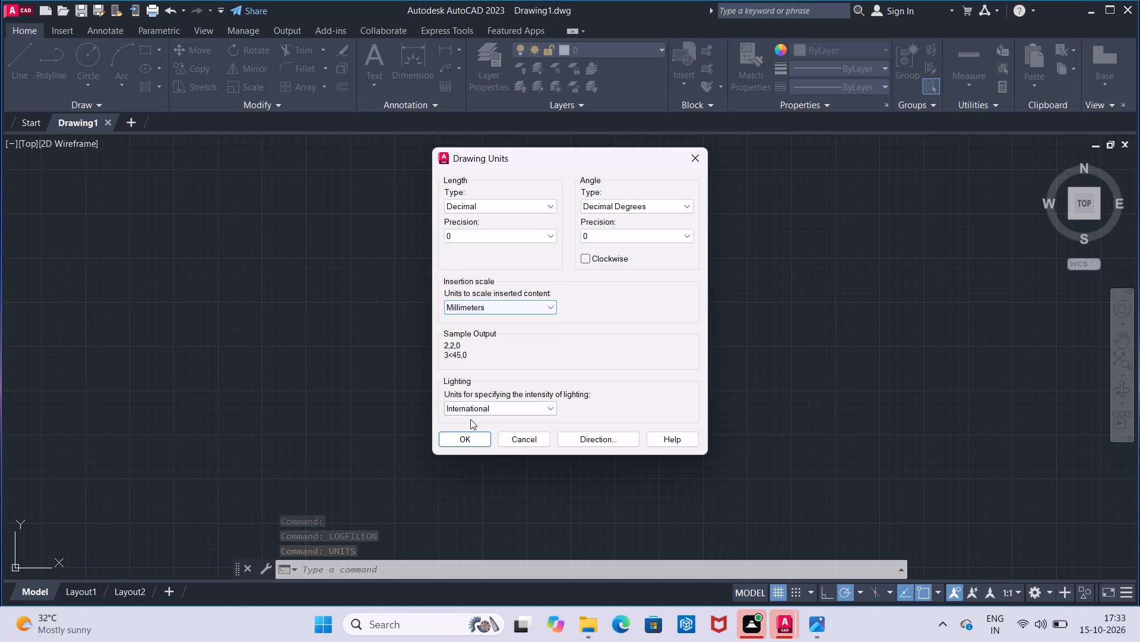
{"action": "left_click", "coordinate": [471, 440]}
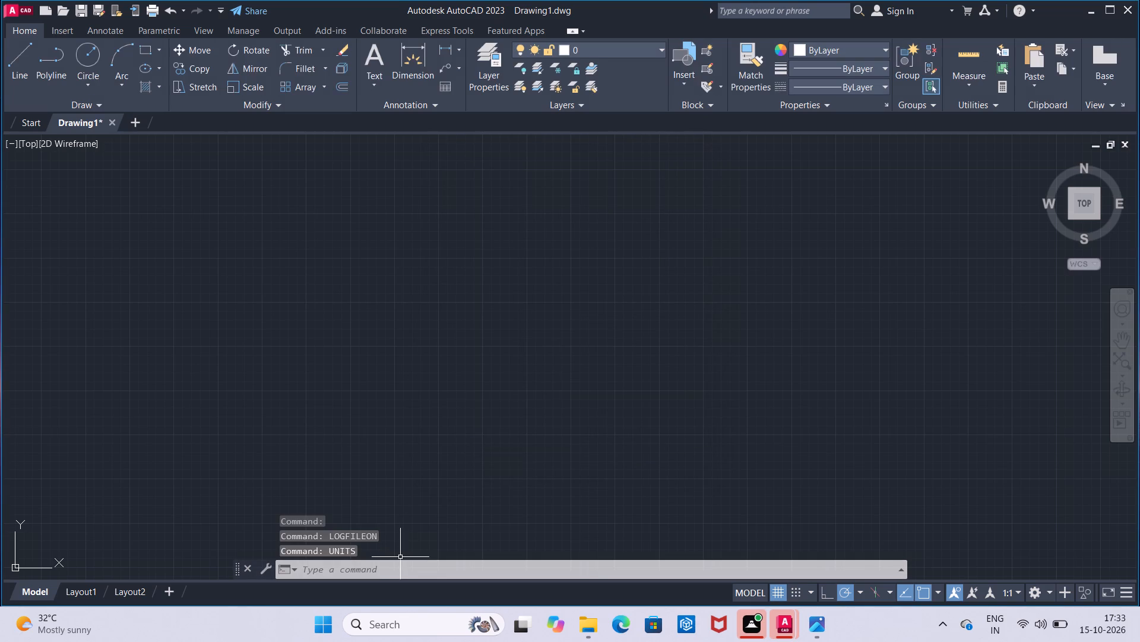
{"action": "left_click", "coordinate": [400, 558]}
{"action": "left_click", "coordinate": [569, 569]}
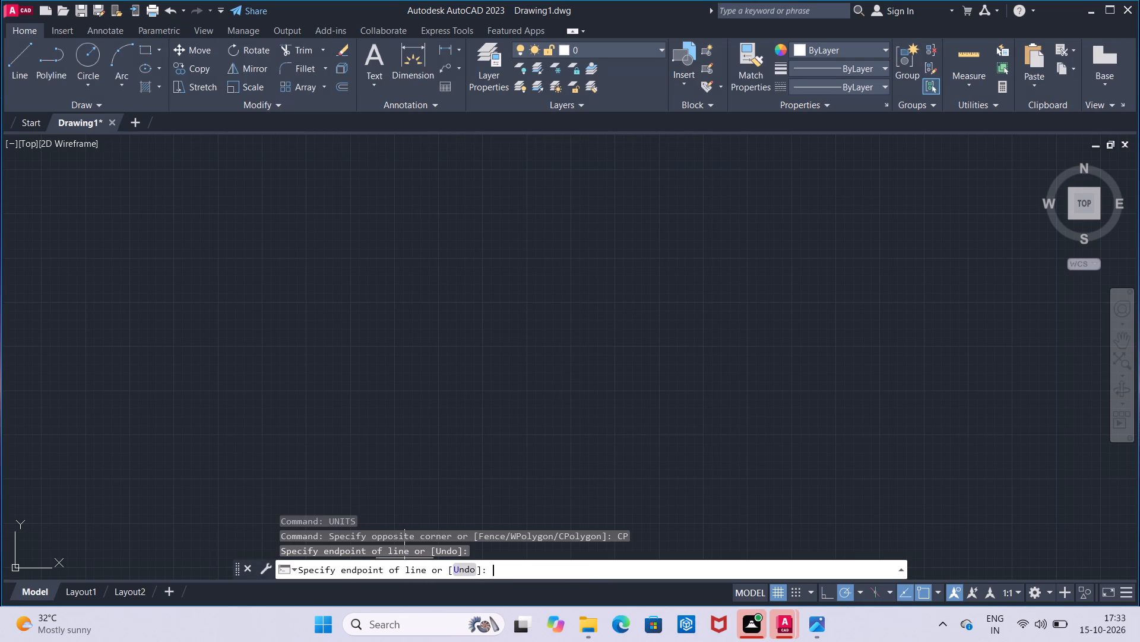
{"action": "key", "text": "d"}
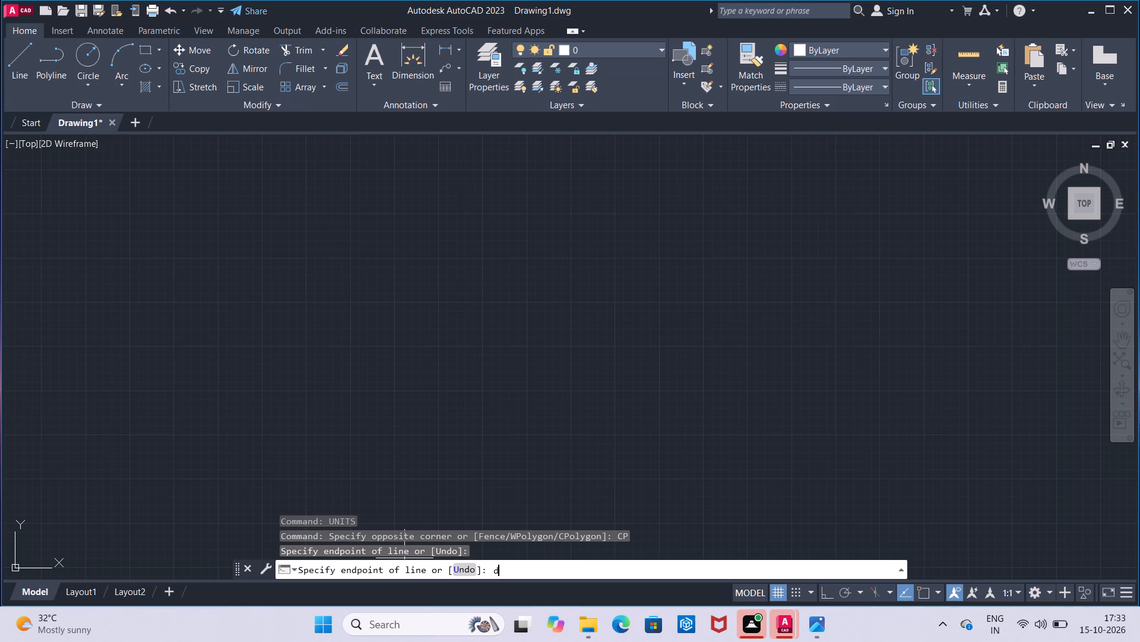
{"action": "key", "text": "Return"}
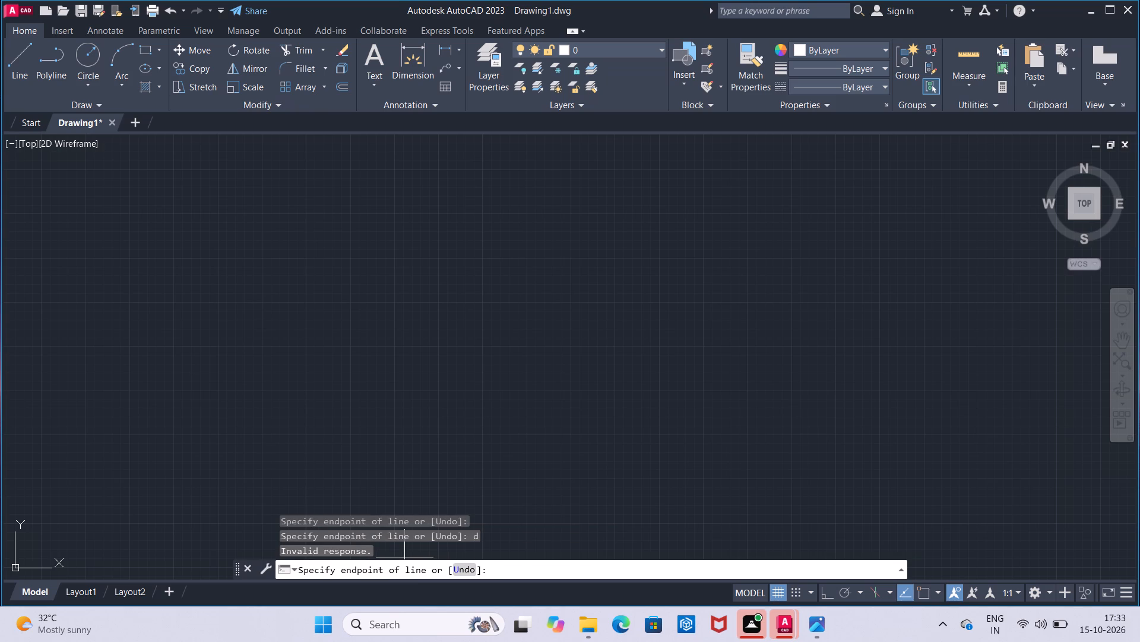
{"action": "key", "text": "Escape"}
Modify the ISO-25 dimension style and set its baseline spacing to 6.
{"action": "key", "text": "d"}
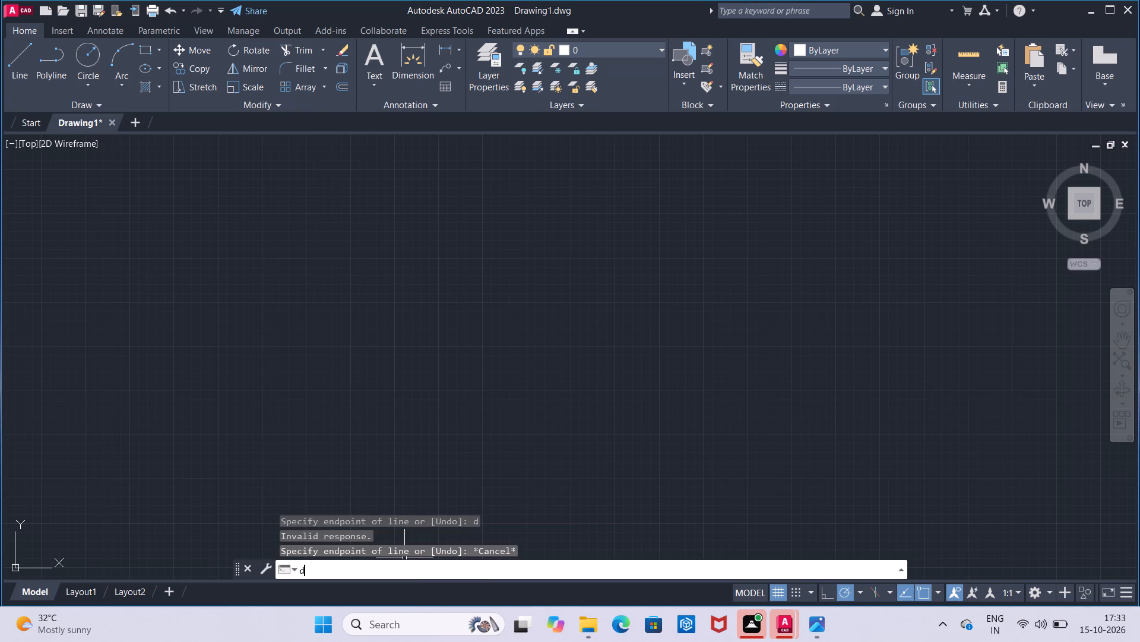
{"action": "key", "text": "Return"}
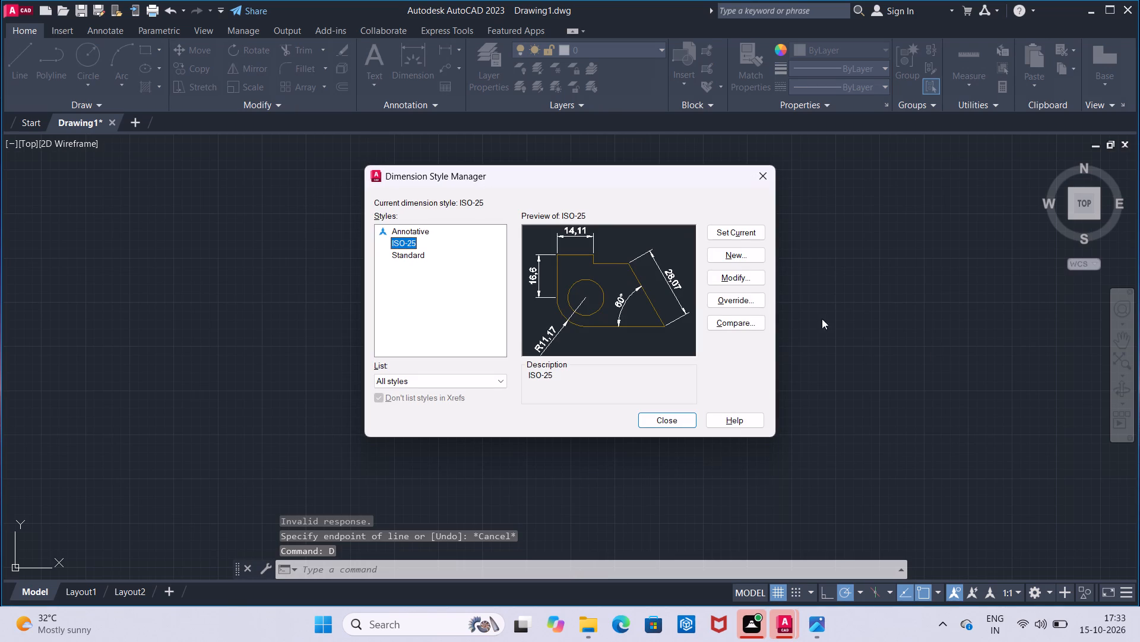
{"action": "left_click", "coordinate": [746, 278]}
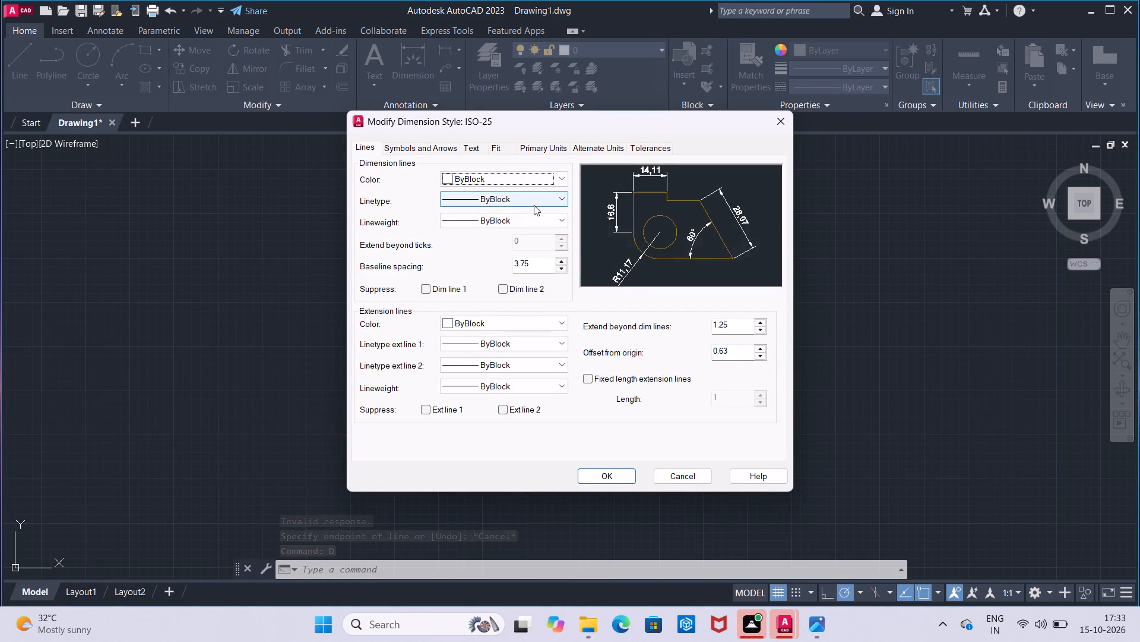
{"action": "left_click", "coordinate": [531, 267]}
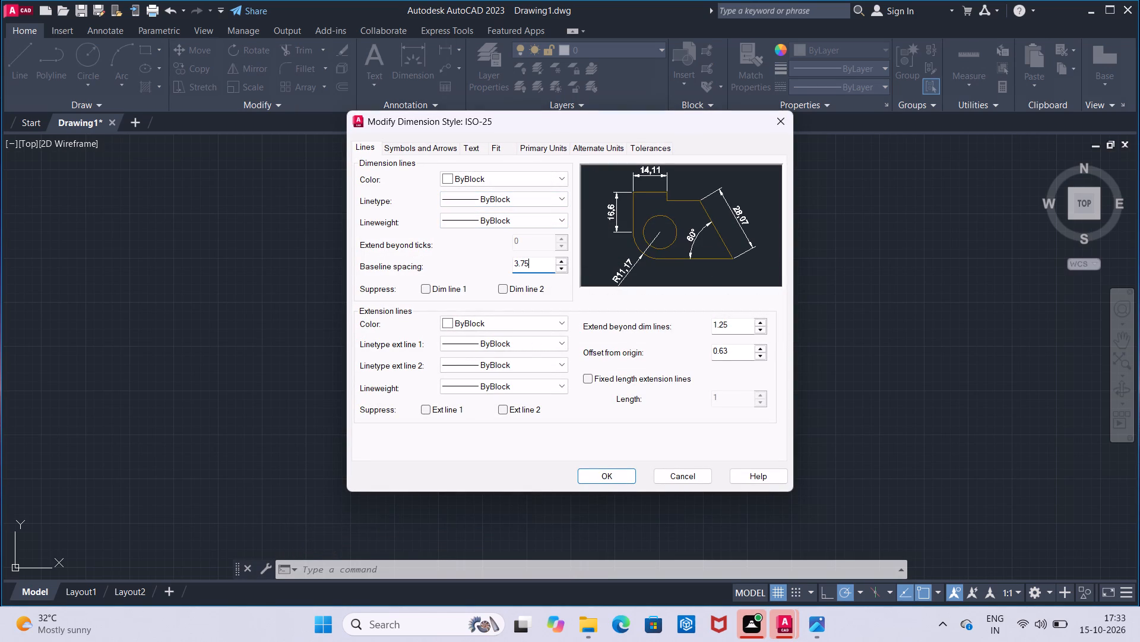
{"action": "key", "text": "BackSpace"}
{"action": "key", "text": "BackSpace"}
{"action": "key", "text": "BackSpace"}
{"action": "key", "text": "BackSpace"}
{"action": "key", "text": "BackSpace"}
{"action": "key", "text": "BackSpace"}
{"action": "key", "text": "6"}
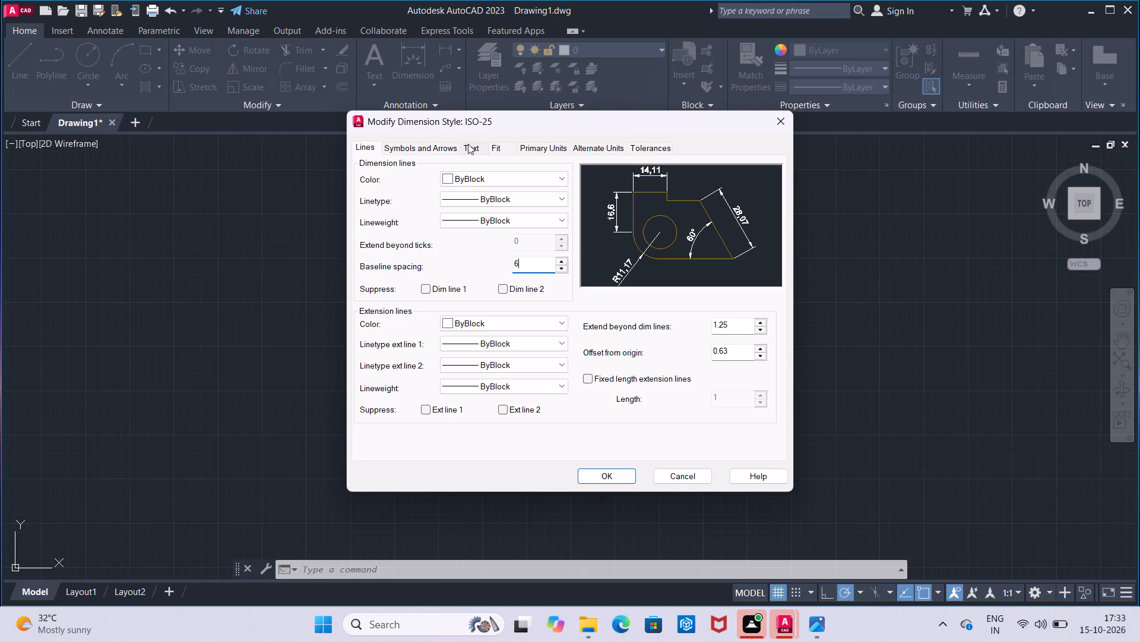
Set the ISO-25 dimension style's text height to 6.
{"action": "left_click", "coordinate": [468, 144]}
{"action": "left_click", "coordinate": [531, 258]}
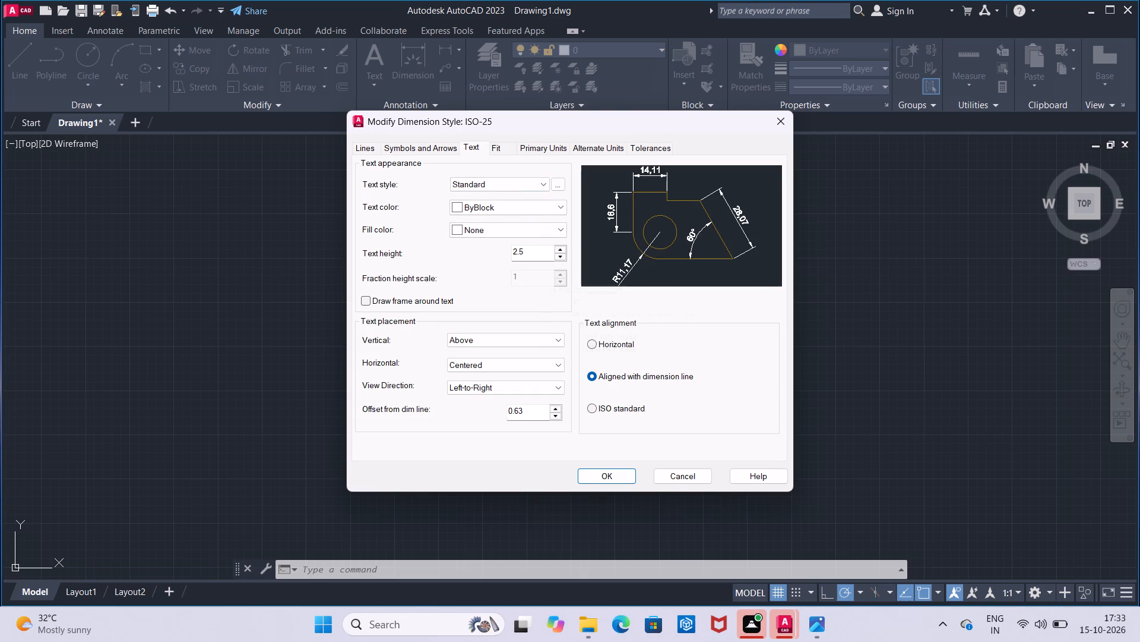
{"action": "key", "text": "BackSpace"}
{"action": "key", "text": "BackSpace"}
{"action": "key", "text": "BackSpace"}
{"action": "key", "text": "BackSpace"}
{"action": "key", "text": "BackSpace"}
{"action": "key", "text": "BackSpace"}
{"action": "key", "text": "BackSpace"}
{"action": "key", "text": "BackSpace"}
{"action": "key", "text": "BackSpace"}
{"action": "key", "text": "BackSpace"}
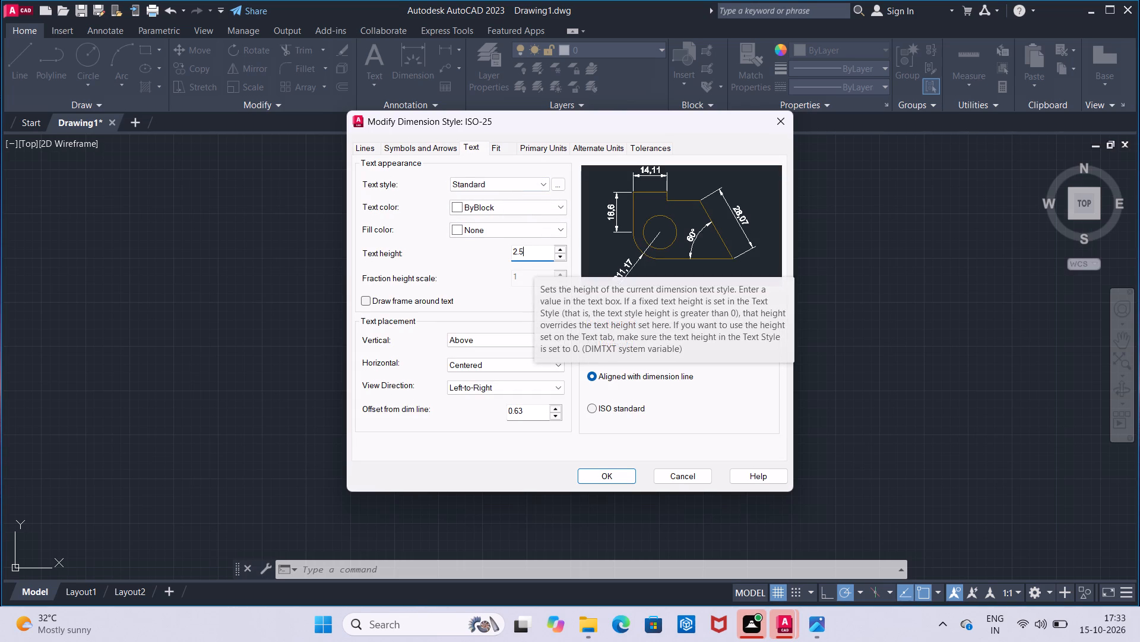
{"action": "key", "text": "6"}
Set the ISO-25 style's linear dimension precision to 0 and accept the style changes.
{"action": "left_click", "coordinate": [543, 147]}
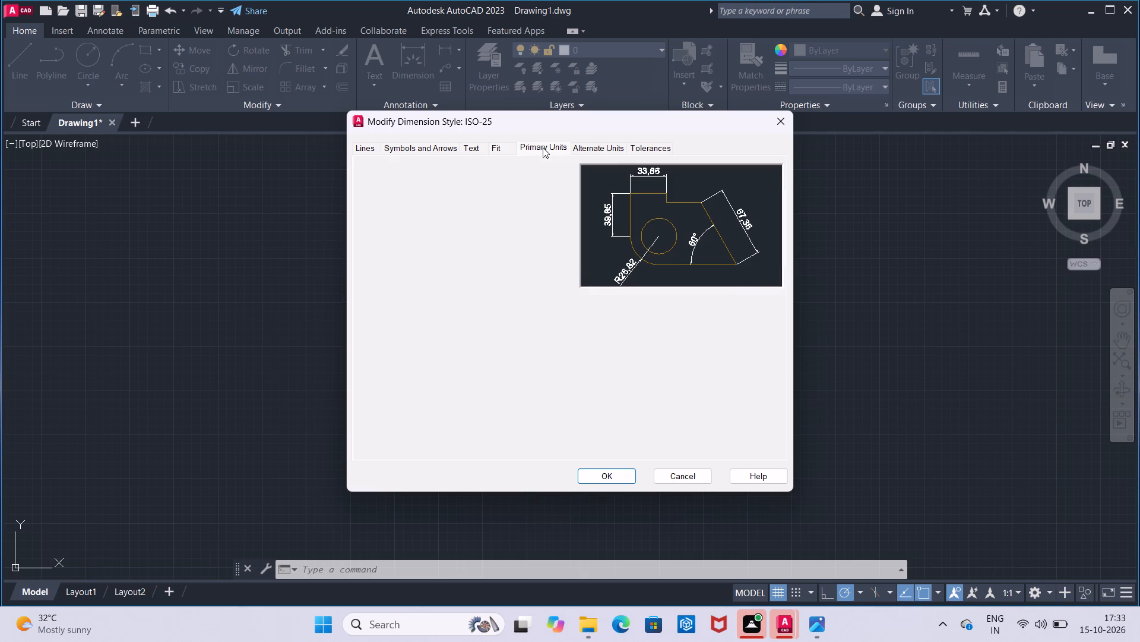
{"action": "left_click", "coordinate": [521, 202]}
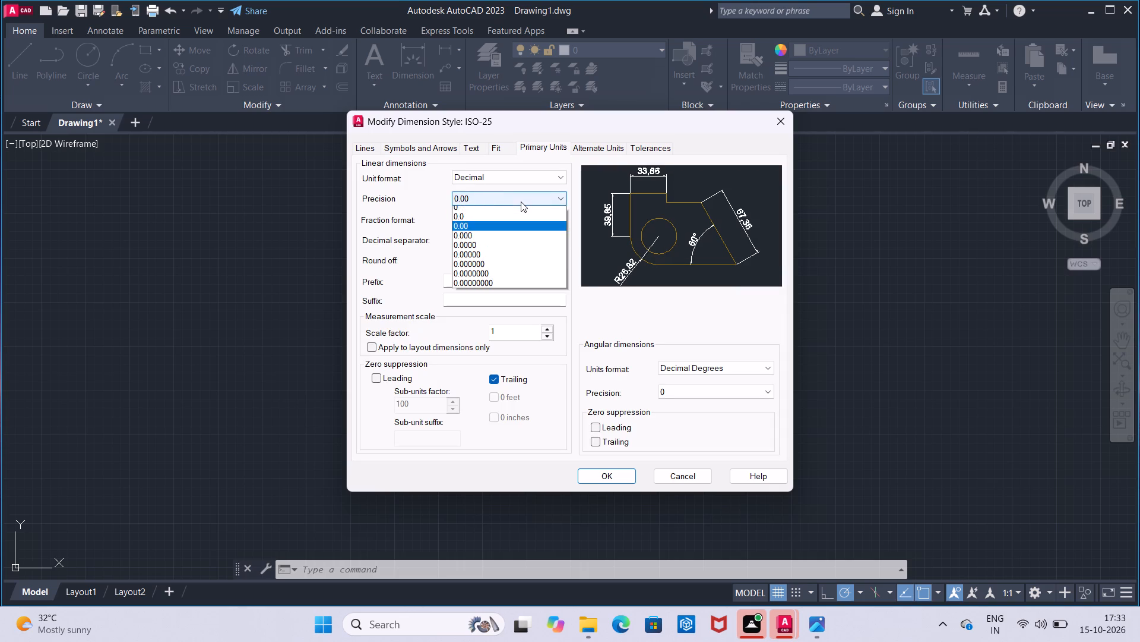
{"action": "left_click", "coordinate": [521, 211]}
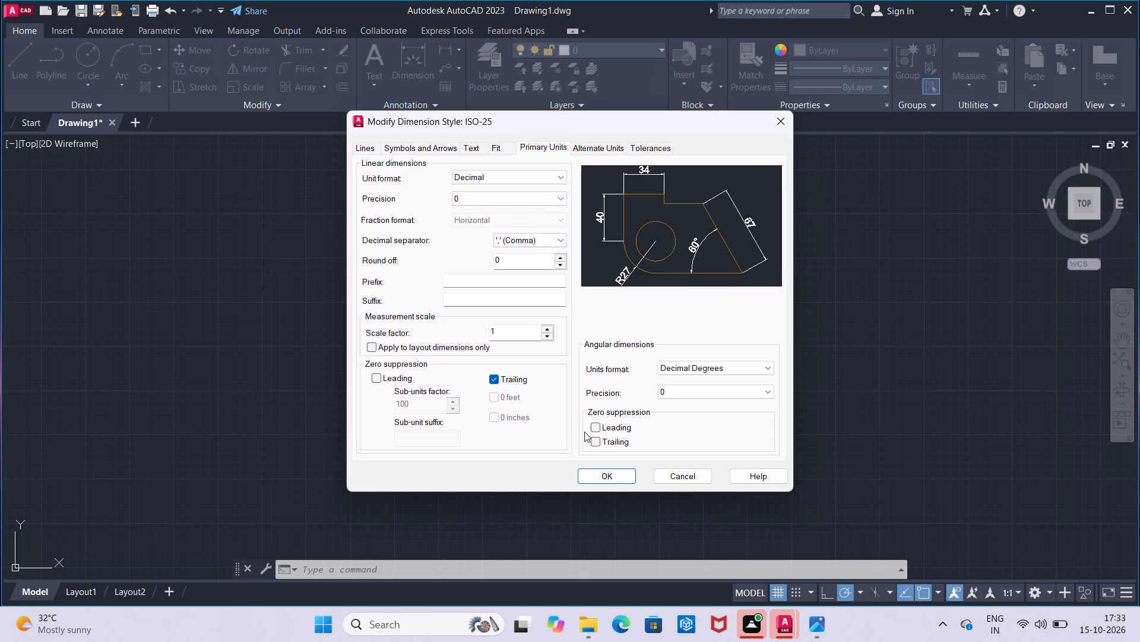
{"action": "left_click", "coordinate": [617, 483]}
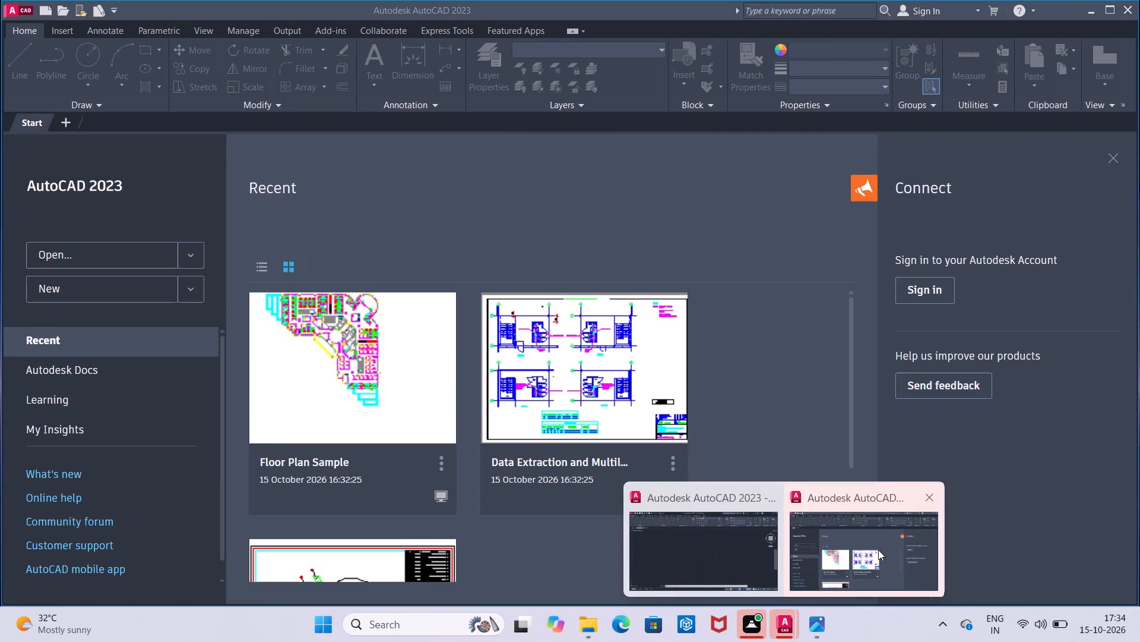
Close the extra AutoCAD window showing only the Start page and return to the Drawing1 window.
{"action": "left_click", "coordinate": [924, 503]}
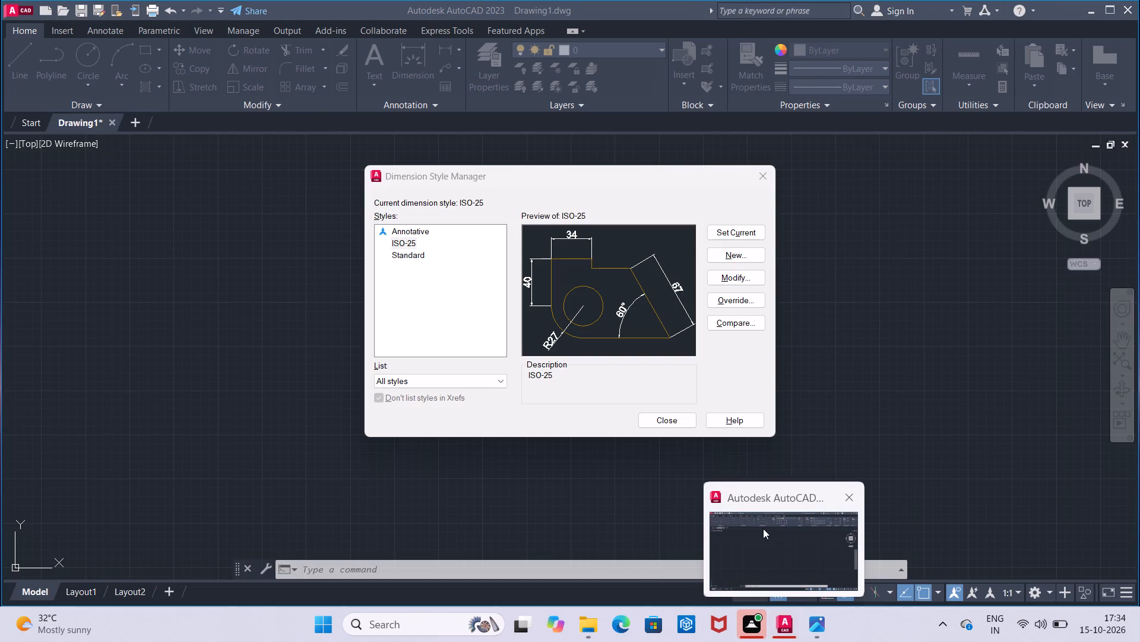
{"action": "left_click", "coordinate": [763, 528]}
Make ISO-25 the current dimension style and close the Dimension Style Manager.
{"action": "left_click", "coordinate": [720, 231]}
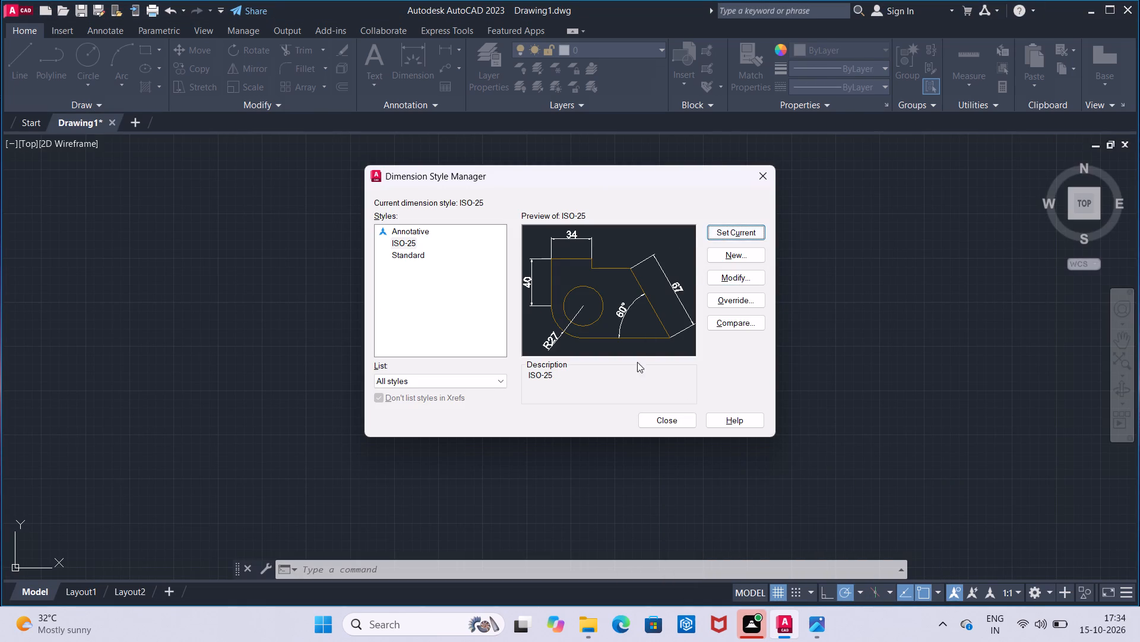
{"action": "left_click", "coordinate": [660, 422]}
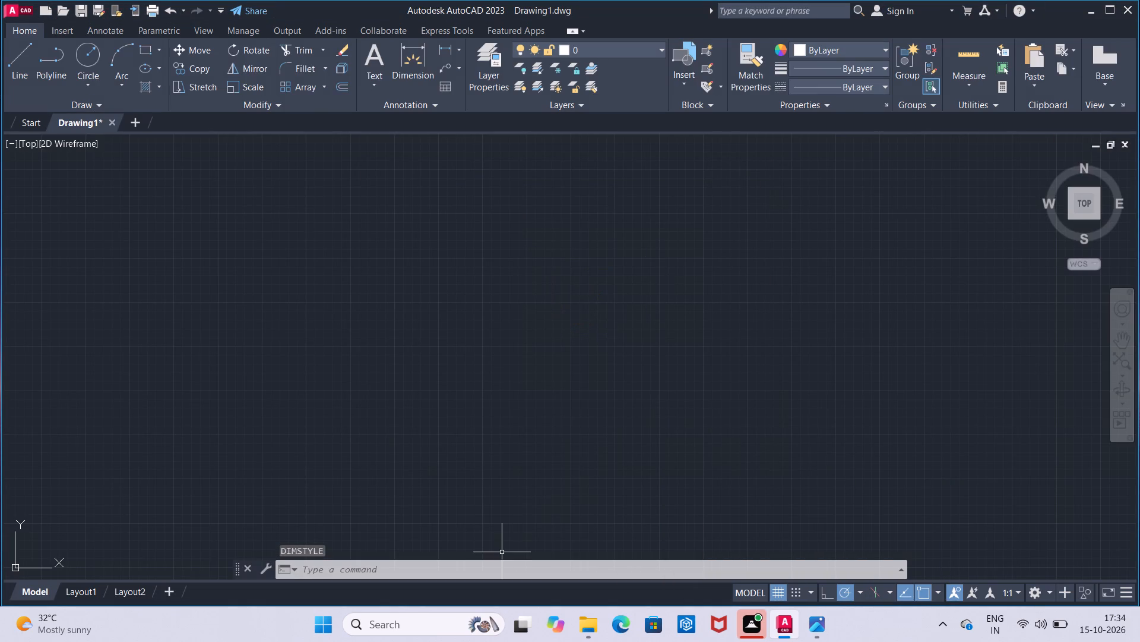
Set the model space limits from 0,0 to 100,100 and fit the view to the whole limits area.
{"action": "left_click", "coordinate": [482, 566]}
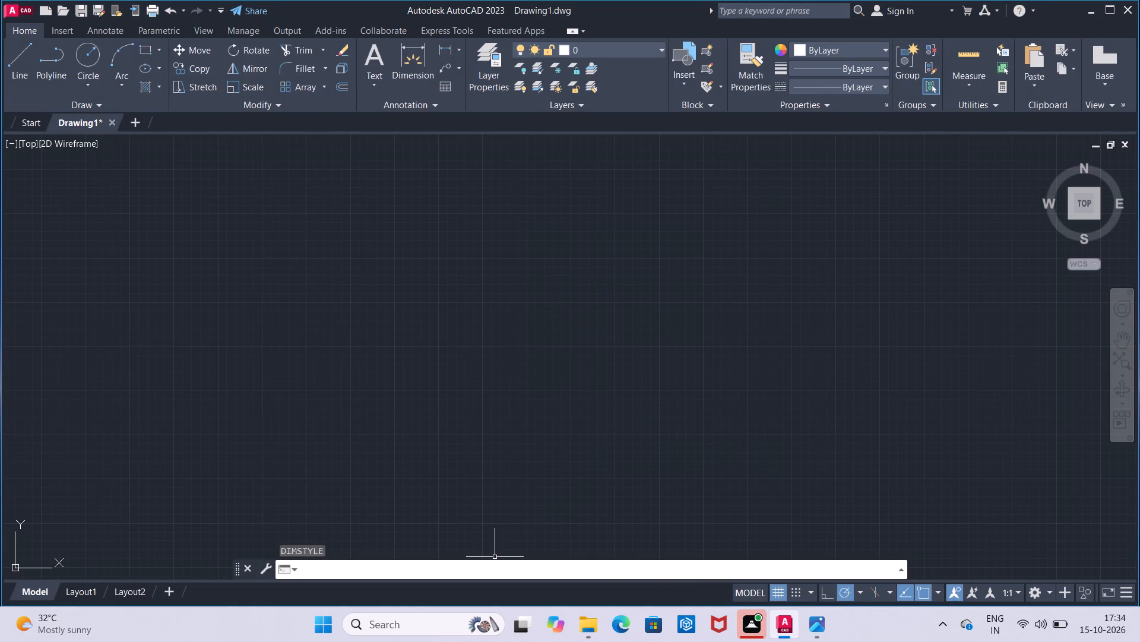
{"action": "type", "text": "li"}
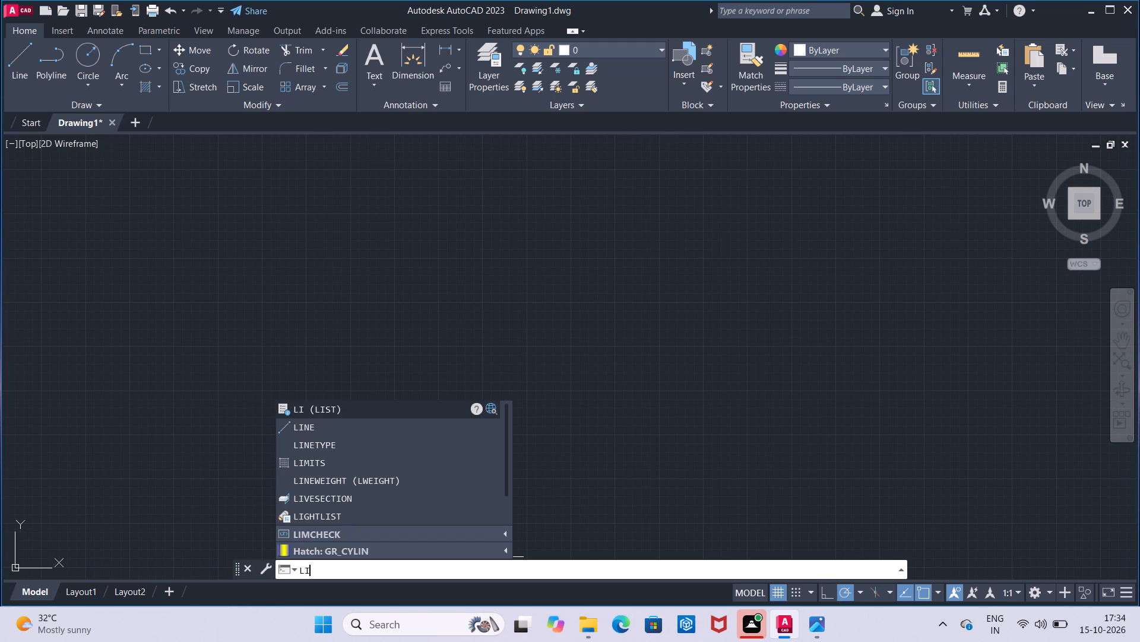
{"action": "left_click", "coordinate": [425, 465]}
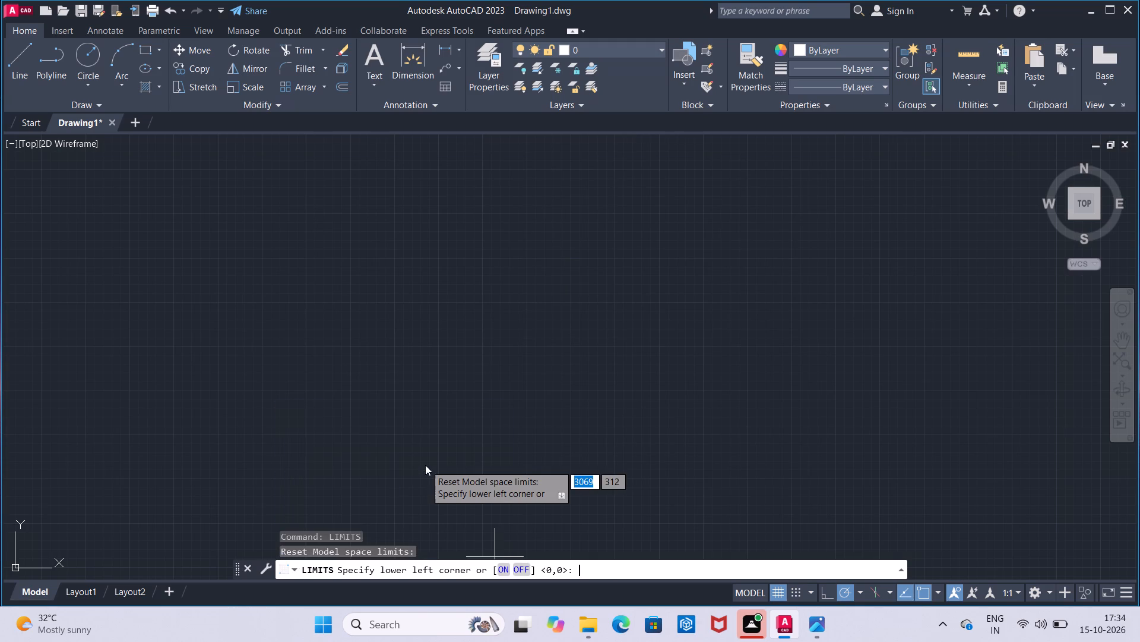
{"action": "type", "text": "0,0"}
{"action": "key", "text": "Return"}
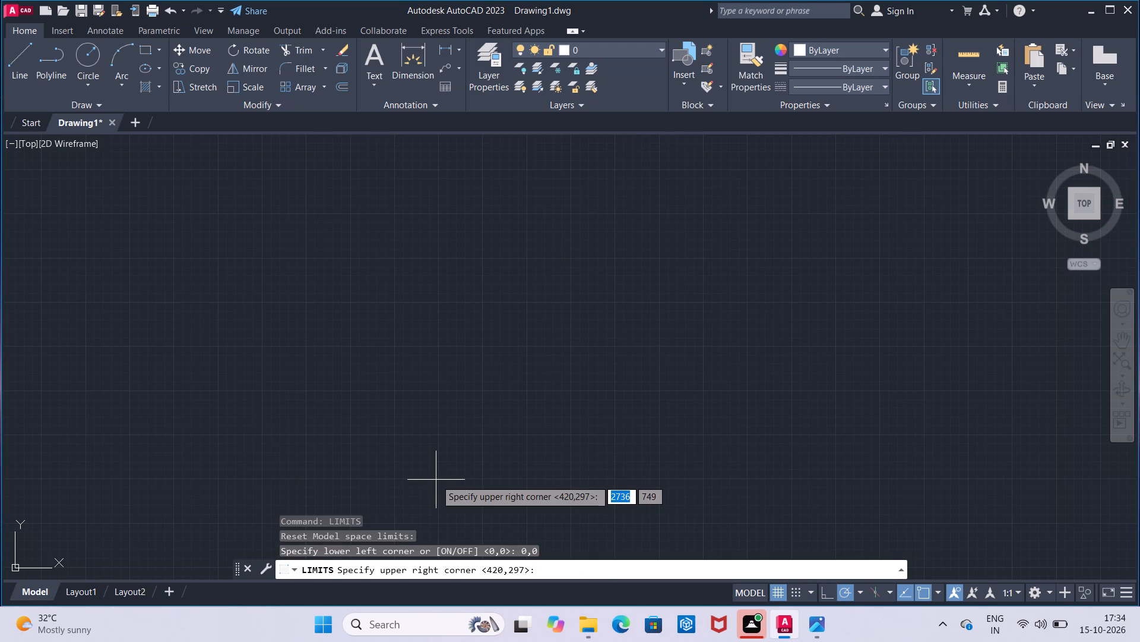
{"action": "type", "text": "100"}
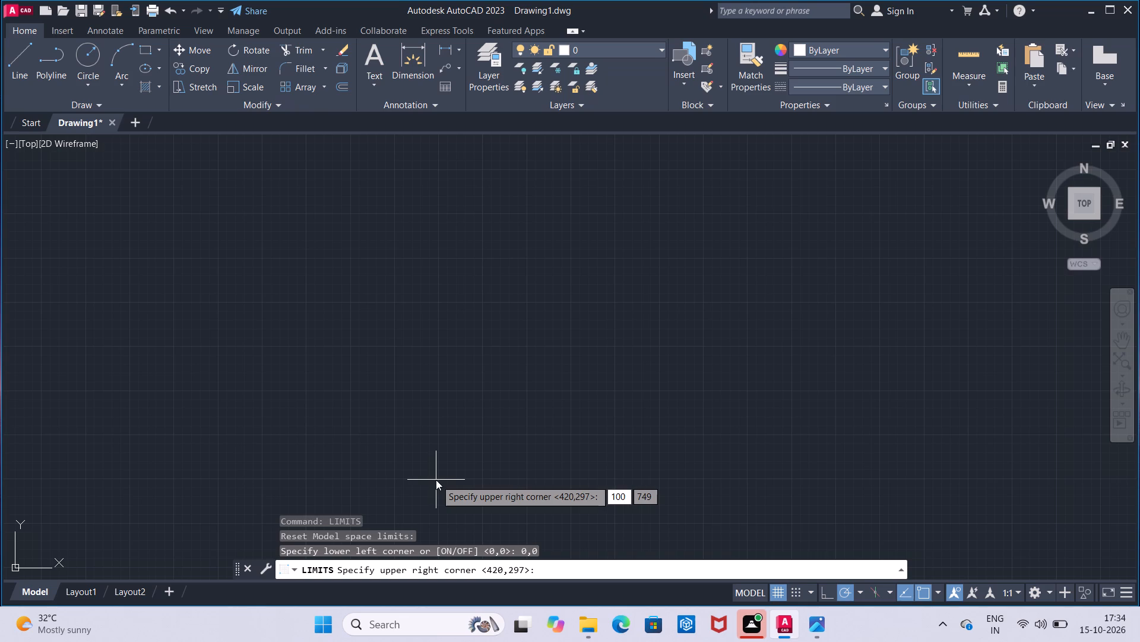
{"action": "type", "text": ",100"}
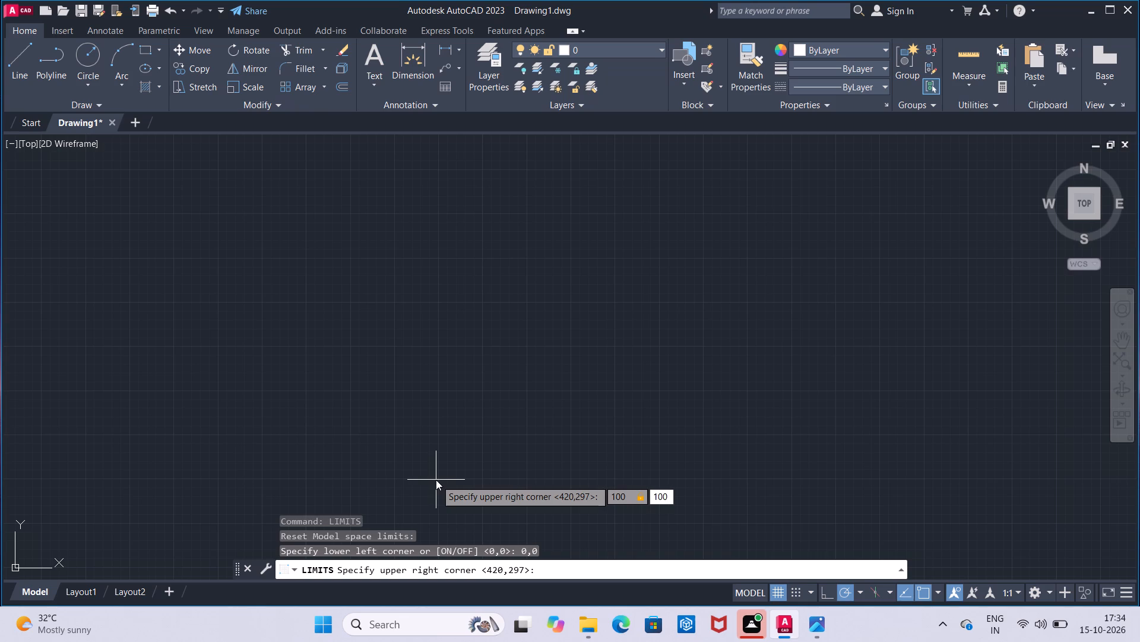
{"action": "key", "text": "Return"}
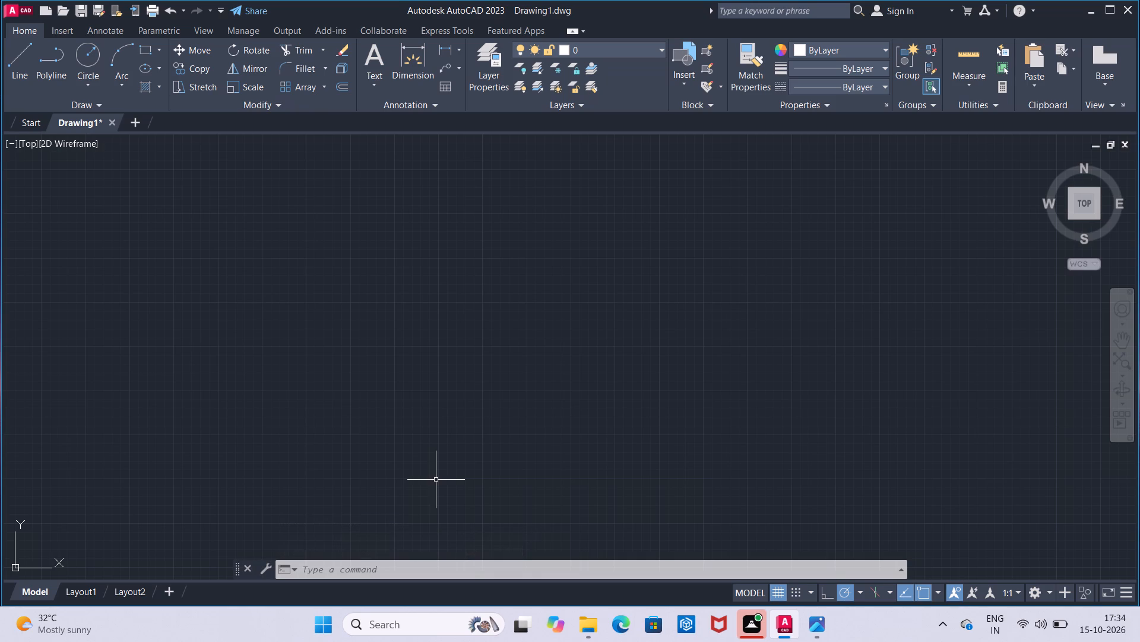
{"action": "key", "text": "z"}
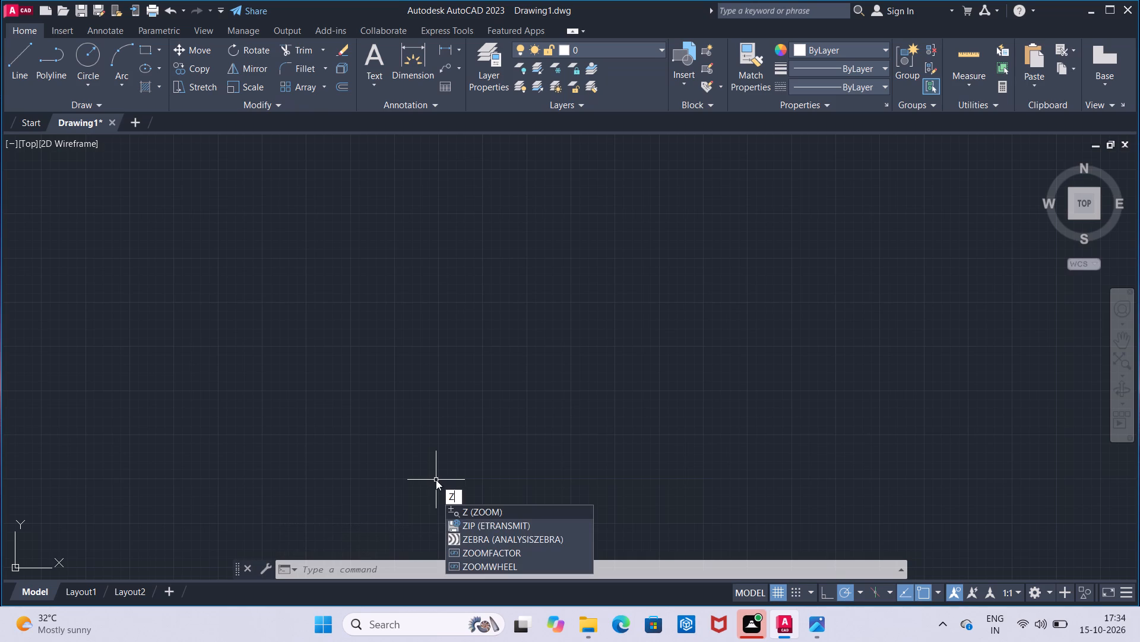
{"action": "key", "text": "Return"}
{"action": "key", "text": "a"}
{"action": "key", "text": "Return"}
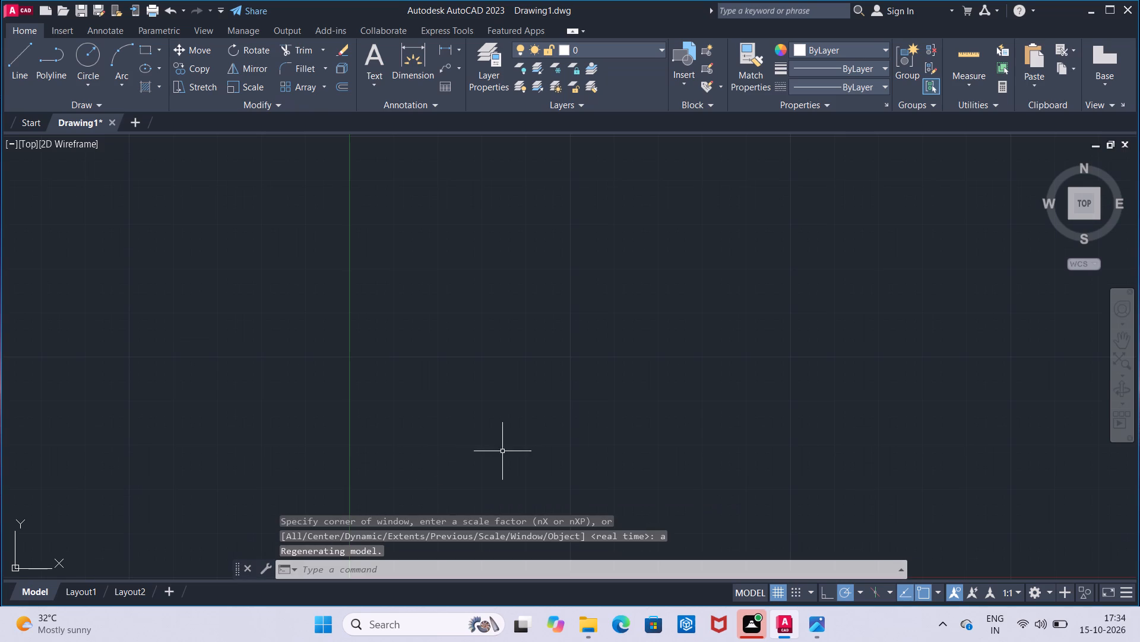
Turn on Ortho mode.
{"action": "left_click", "coordinate": [823, 590]}
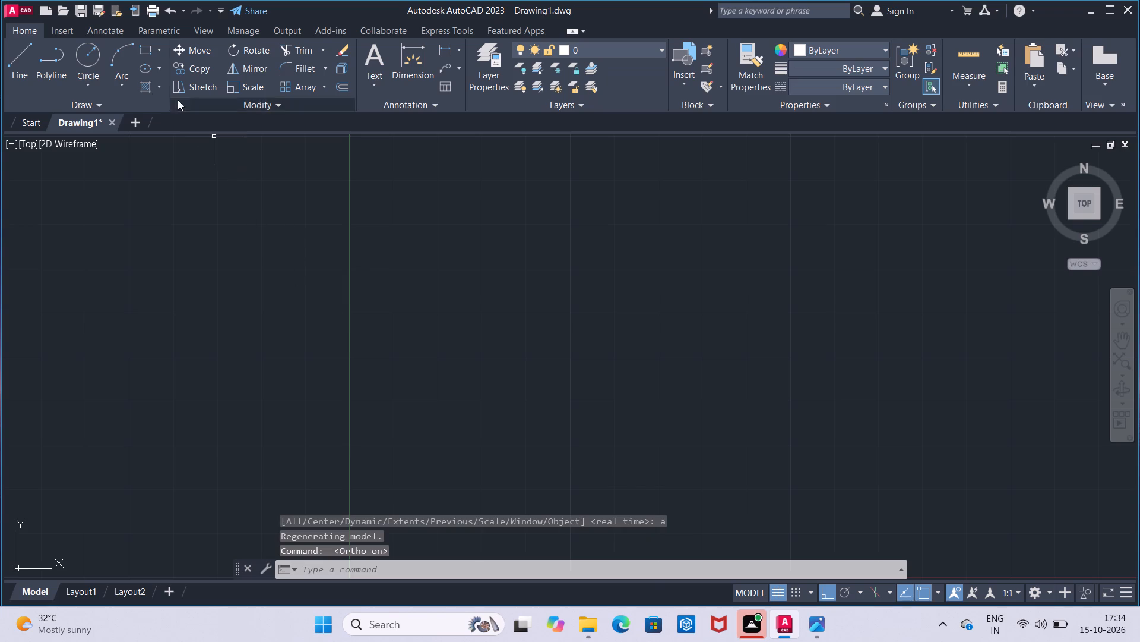
Draw a circle of radius 75 centred inside the drawing limits.
{"action": "left_click", "coordinate": [93, 67]}
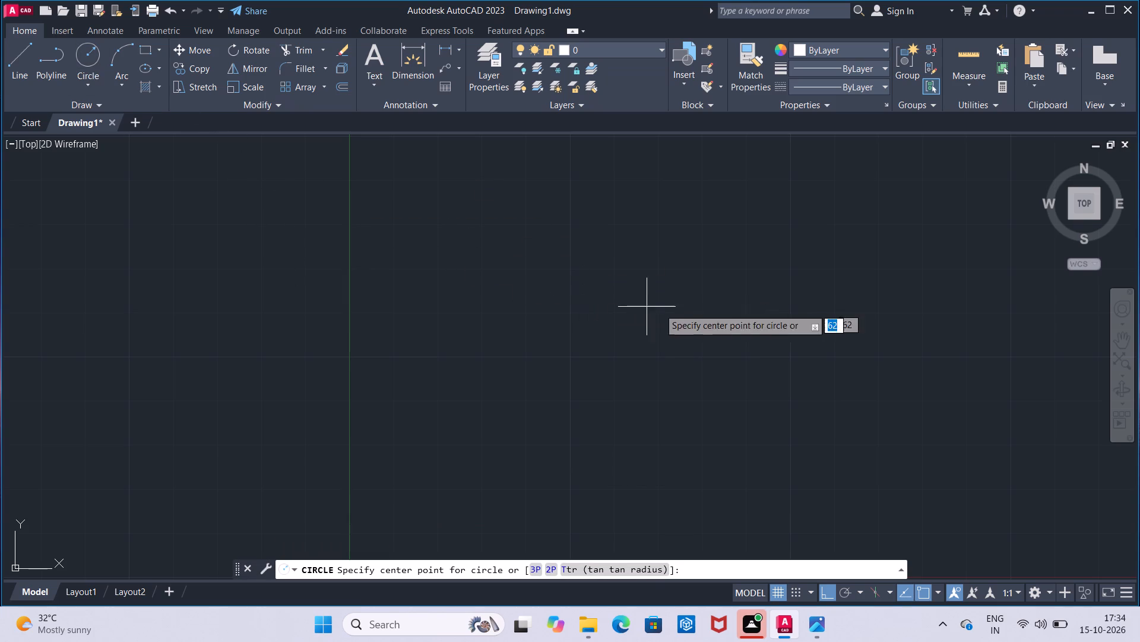
{"action": "left_click", "coordinate": [668, 310]}
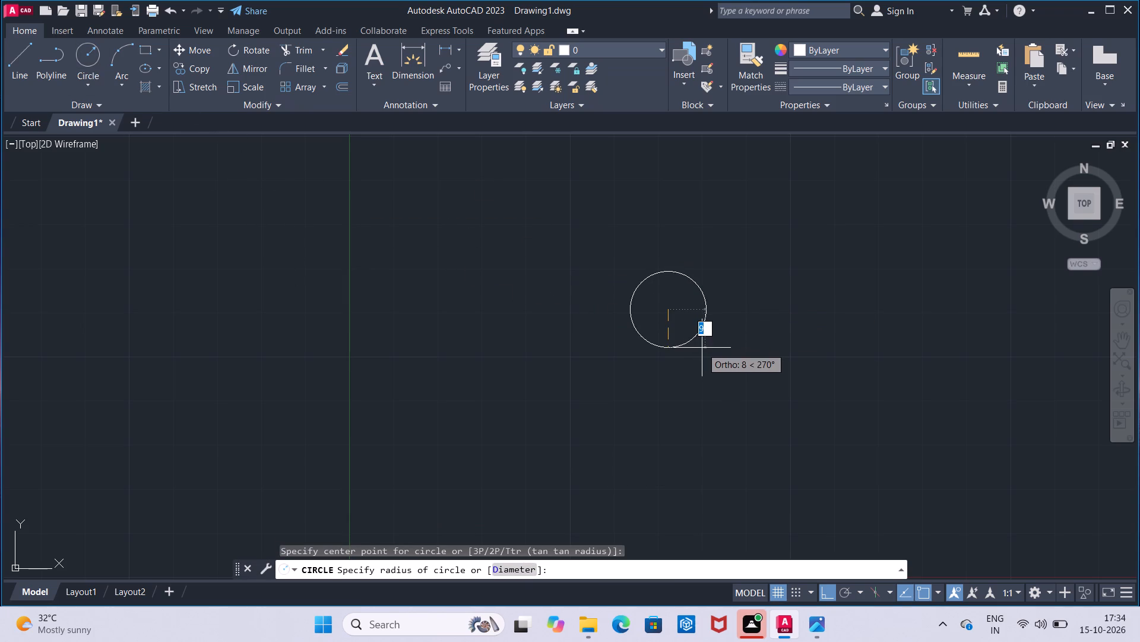
{"action": "key", "text": "7"}
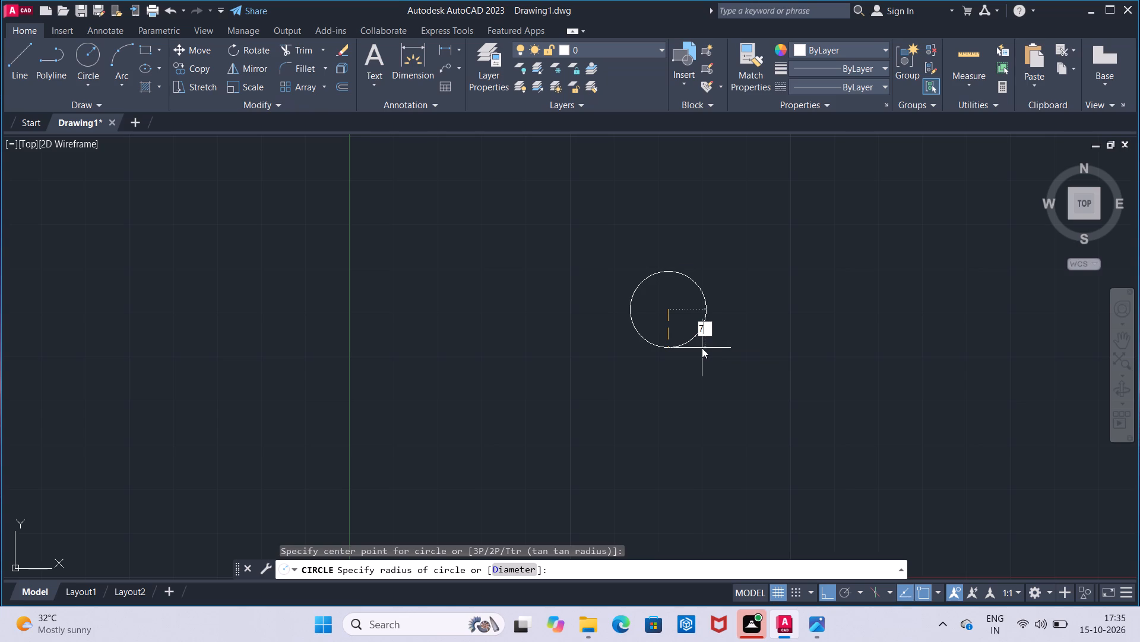
{"action": "key", "text": "5"}
{"action": "key", "text": "Return"}
Begin a Move of the radius 75 circle, using its centre as the base point.
{"action": "scroll", "coordinate": [702, 348], "scroll_direction": "down", "scroll_amount": 3}
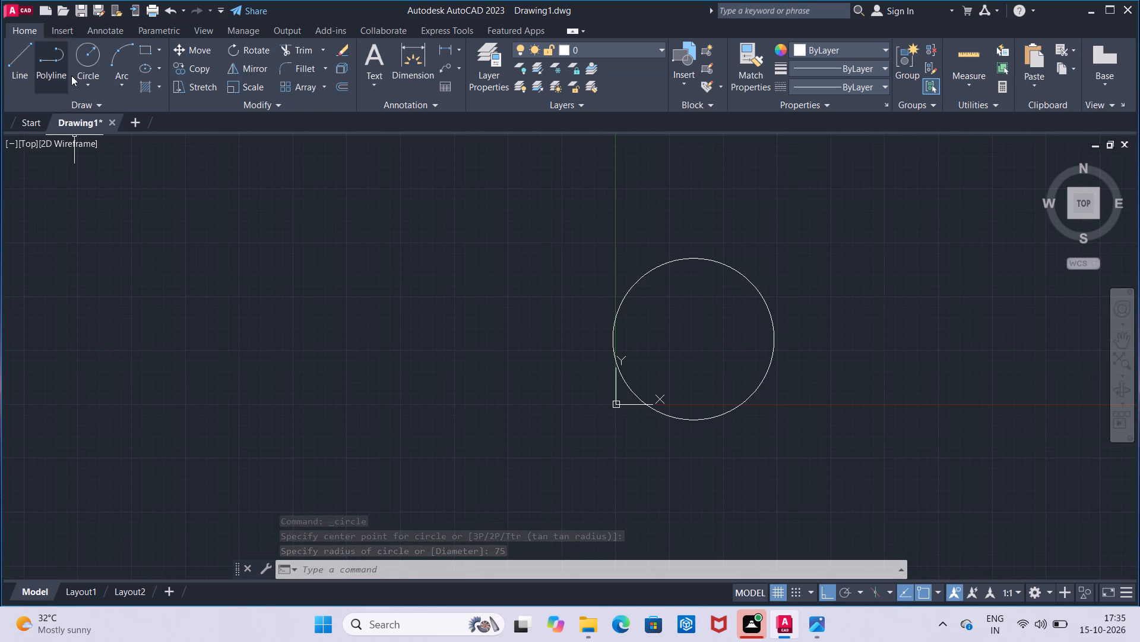
{"action": "left_click", "coordinate": [188, 53]}
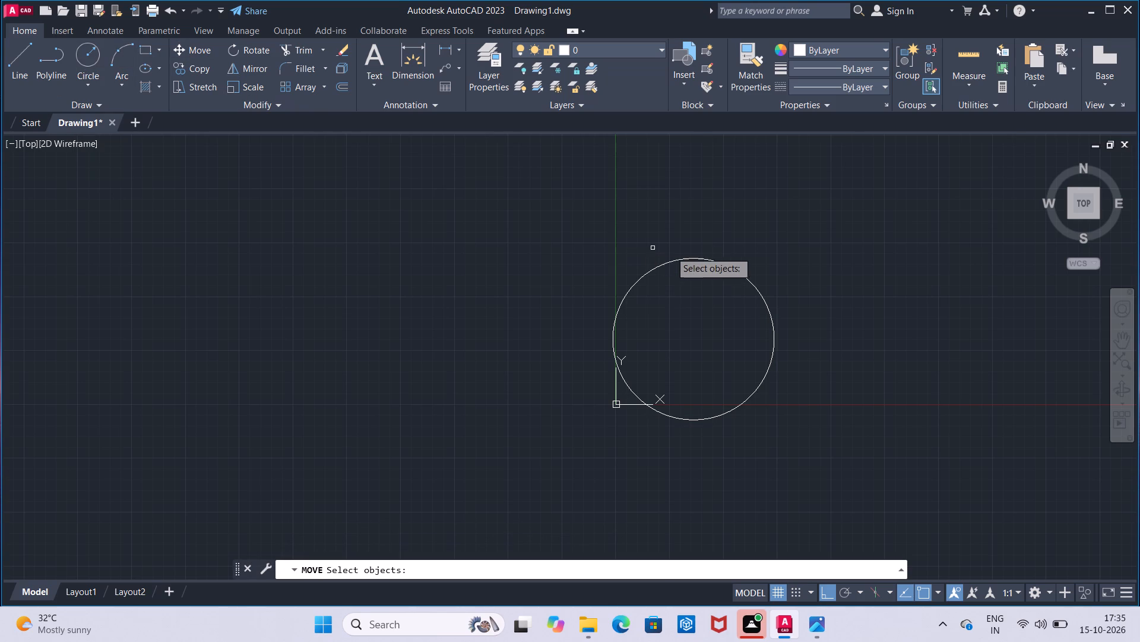
{"action": "left_click", "coordinate": [681, 257]}
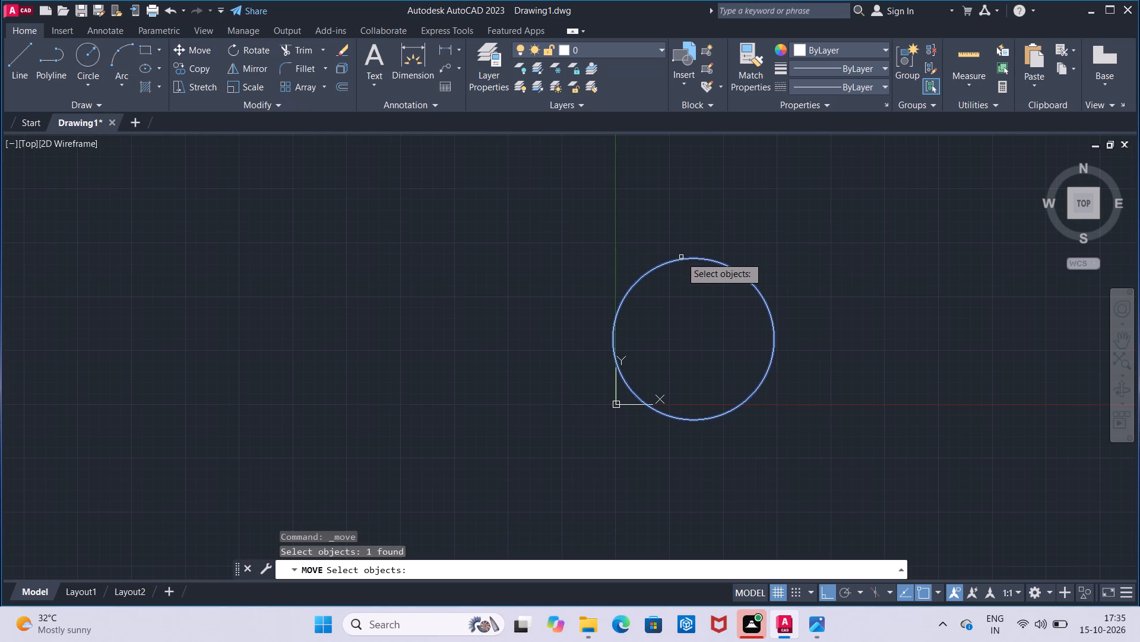
{"action": "key", "text": "Return"}
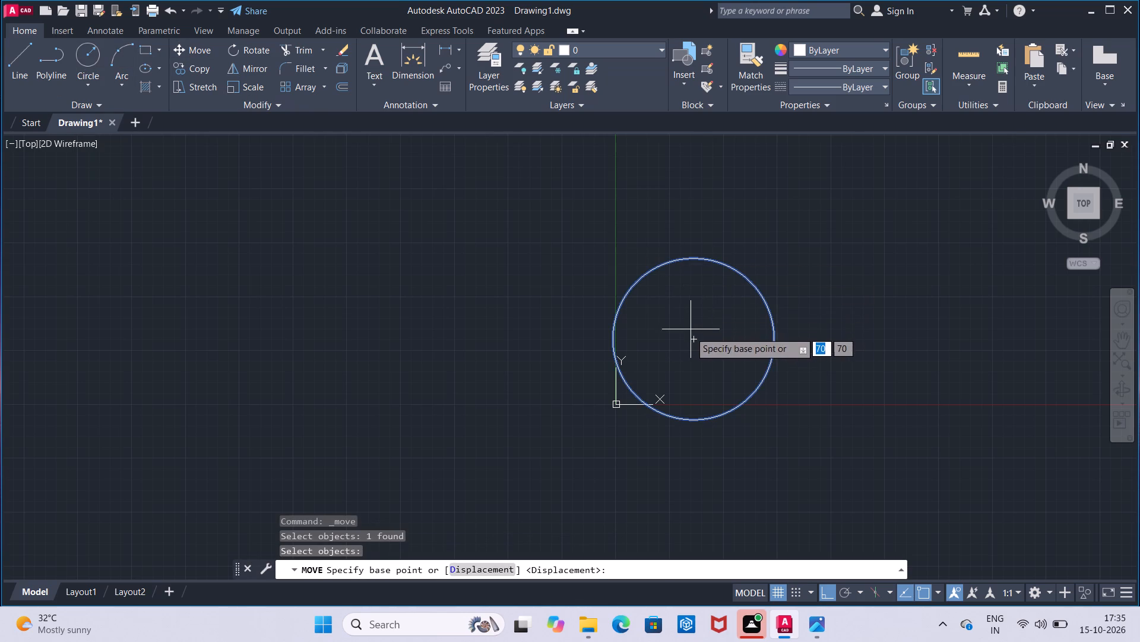
{"action": "left_click", "coordinate": [698, 344]}
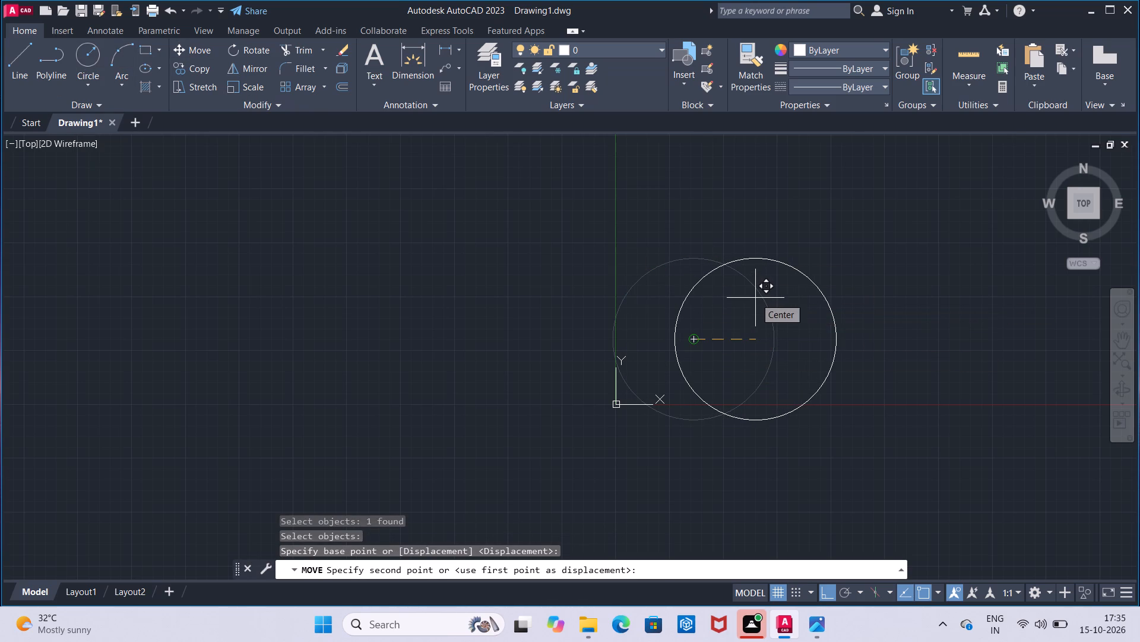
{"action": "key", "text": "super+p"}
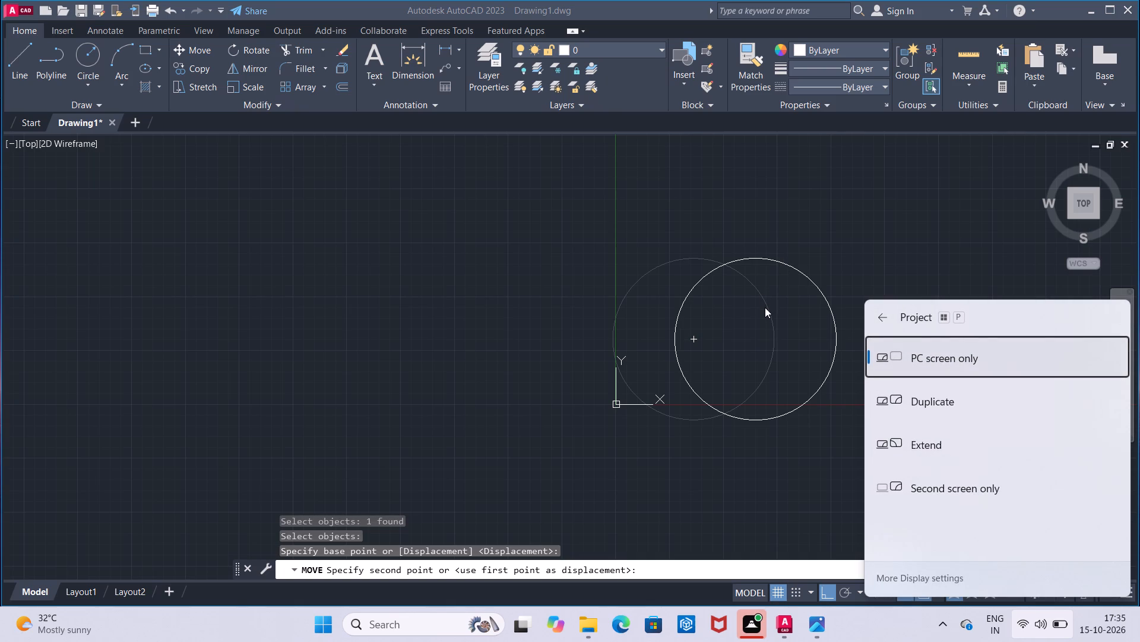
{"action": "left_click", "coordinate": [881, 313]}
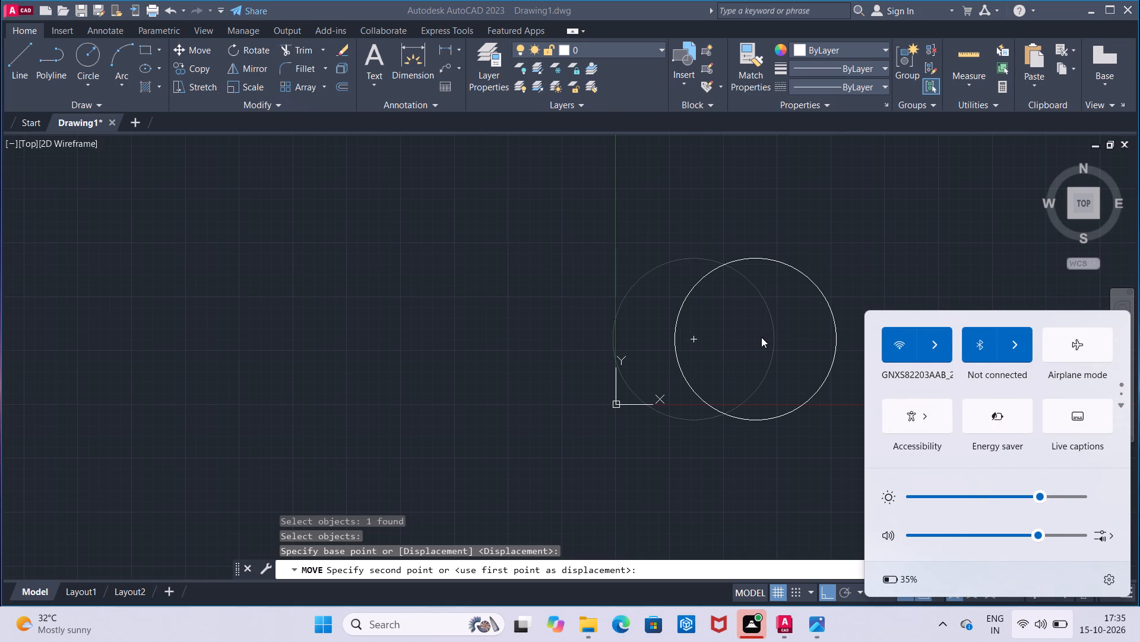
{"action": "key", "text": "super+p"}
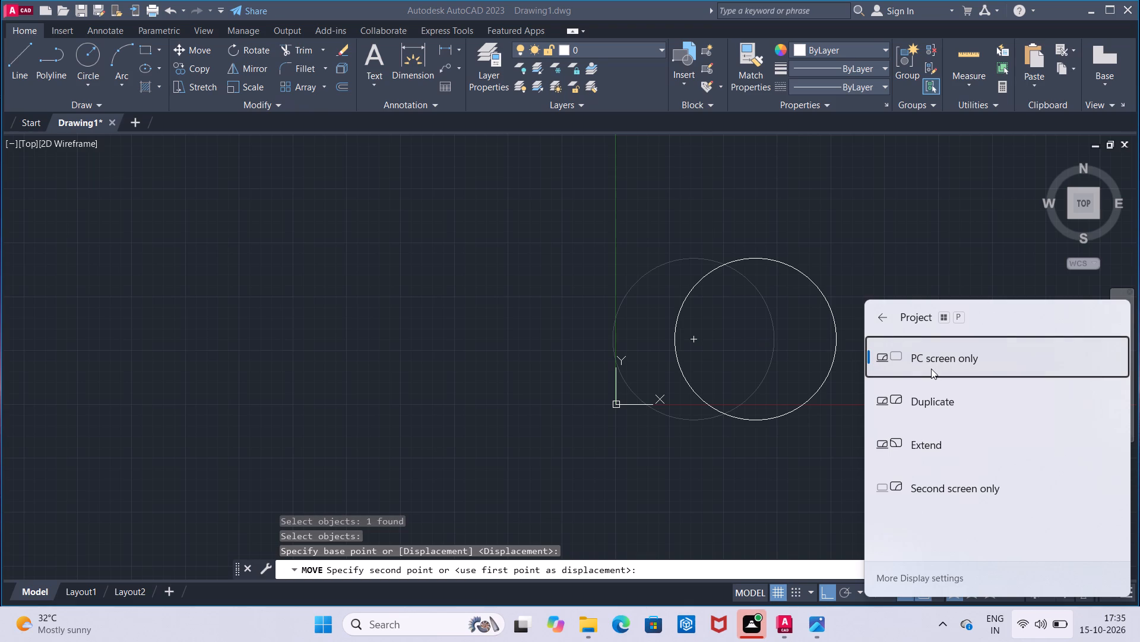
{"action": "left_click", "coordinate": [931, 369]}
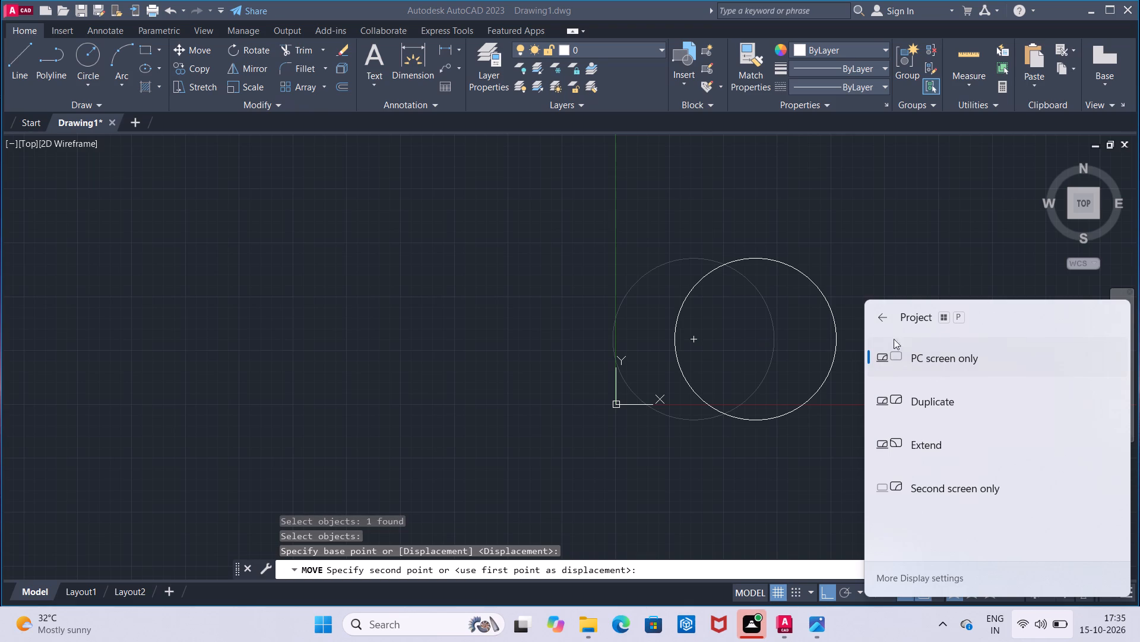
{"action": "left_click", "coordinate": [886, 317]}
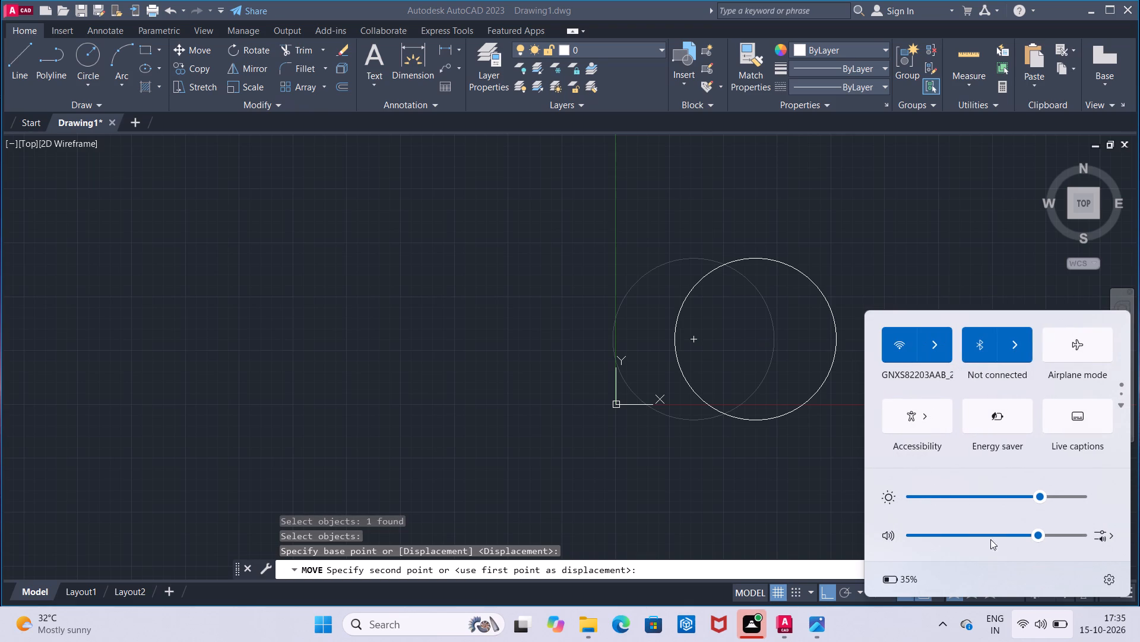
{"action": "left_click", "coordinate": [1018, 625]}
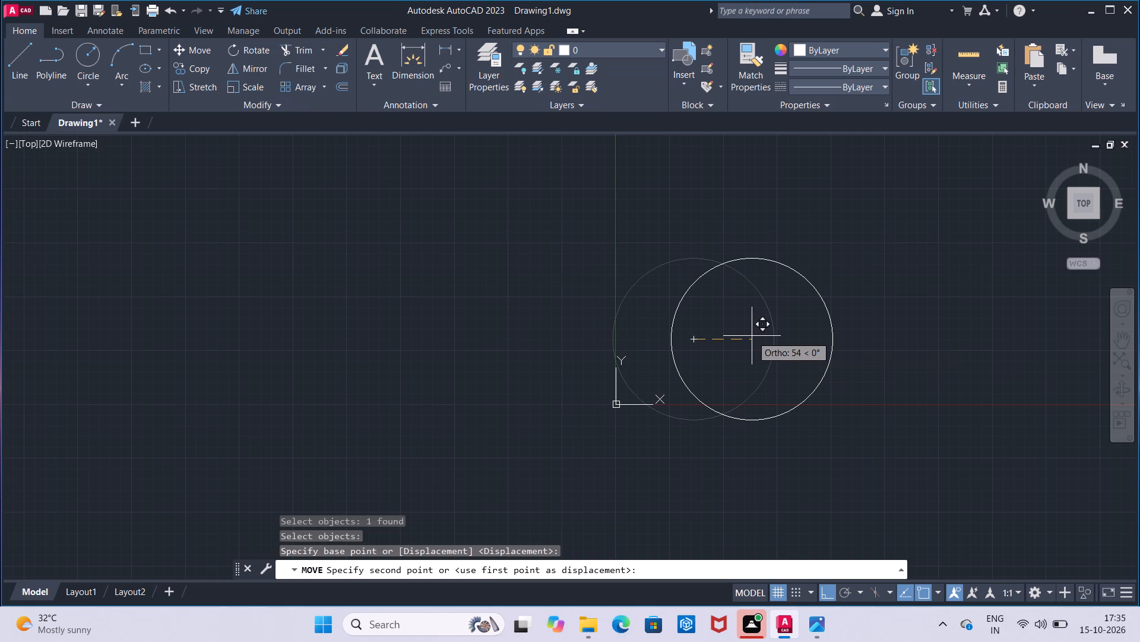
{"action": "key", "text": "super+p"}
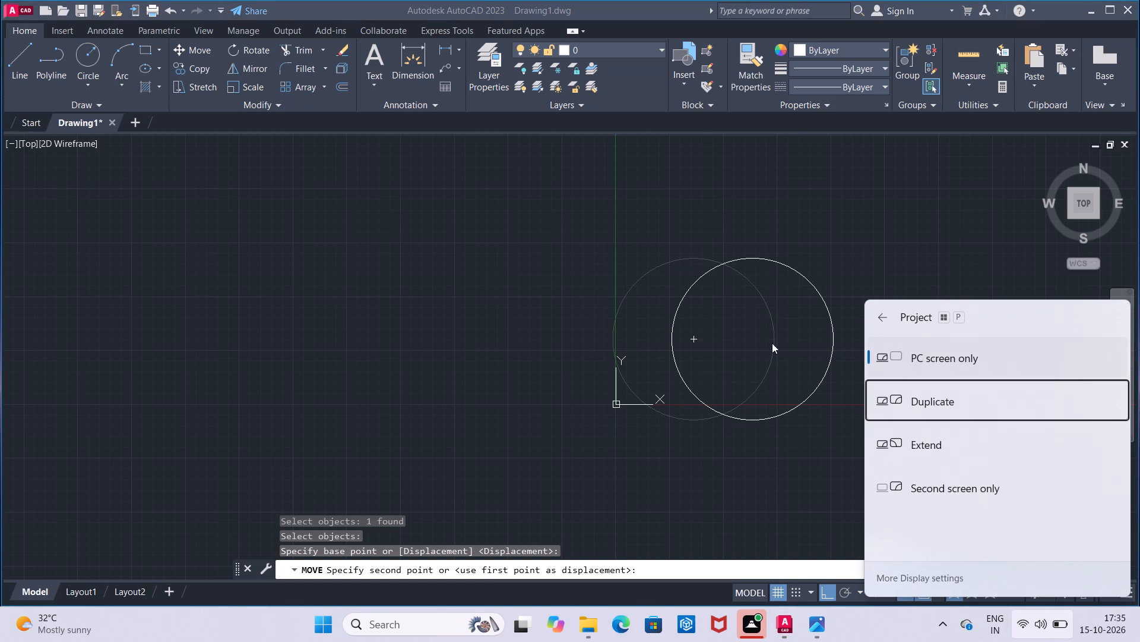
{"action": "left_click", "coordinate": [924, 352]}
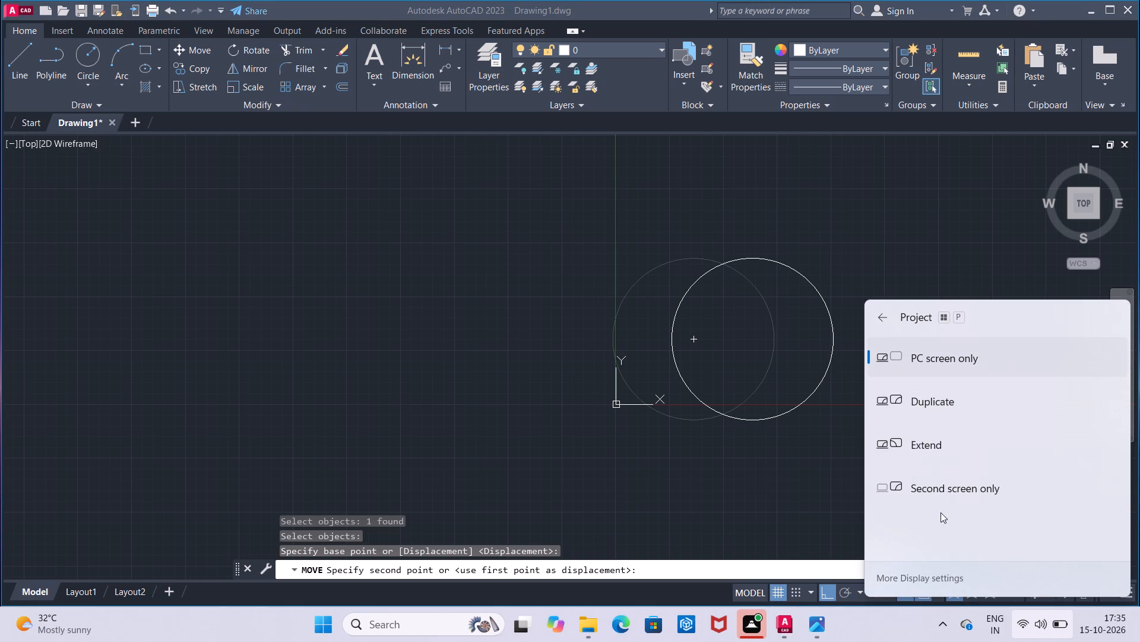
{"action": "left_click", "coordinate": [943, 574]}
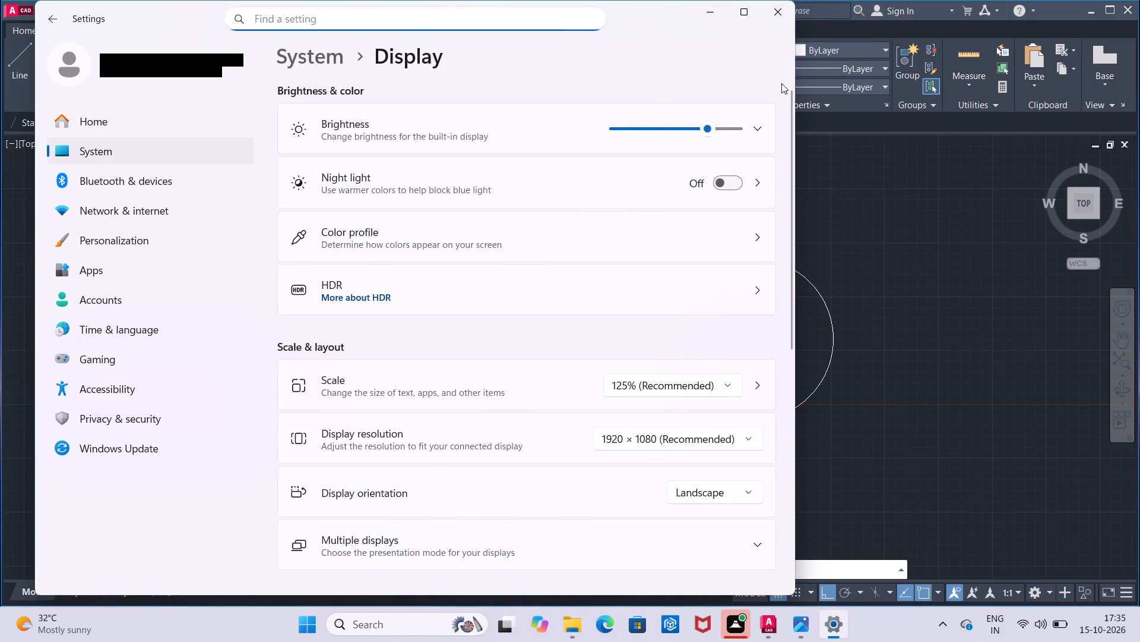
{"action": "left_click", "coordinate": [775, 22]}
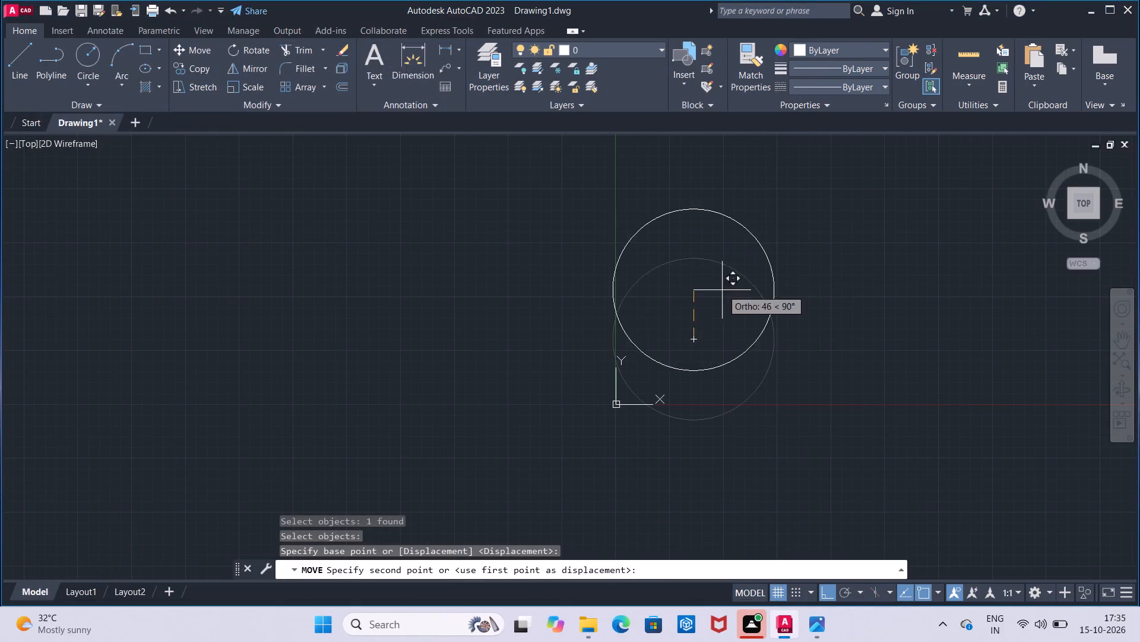
Place the circle being moved horizontally along the positive X direction, clear of the Y axis.
{"action": "left_click", "coordinate": [801, 266]}
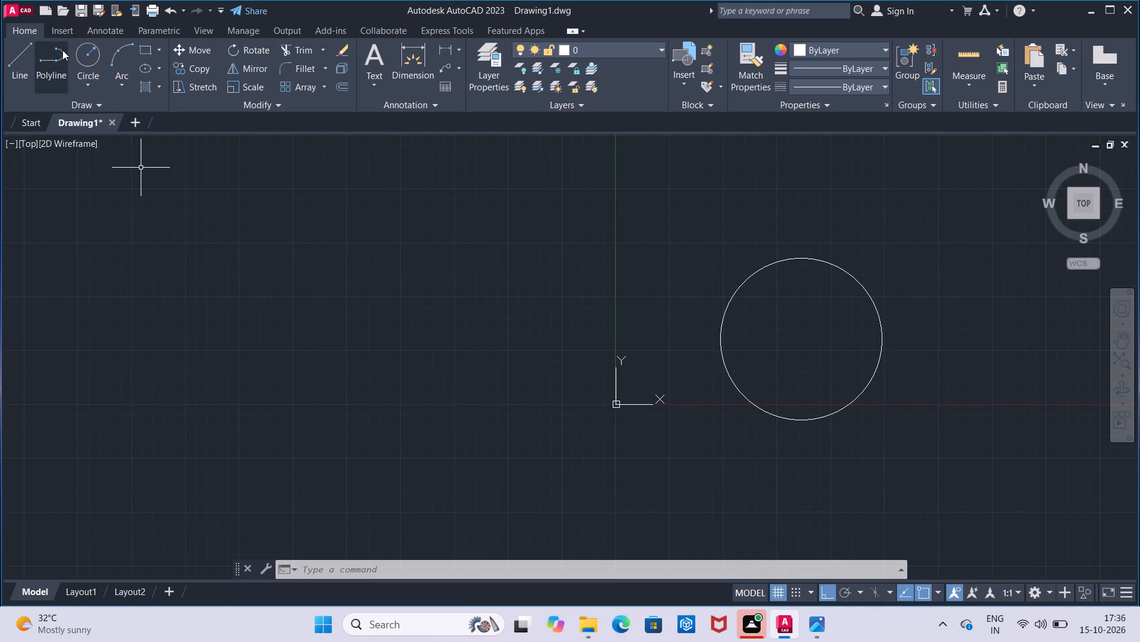
Draw a circle of radius 35 concentric with the radius 75 circle.
{"action": "left_click", "coordinate": [90, 60]}
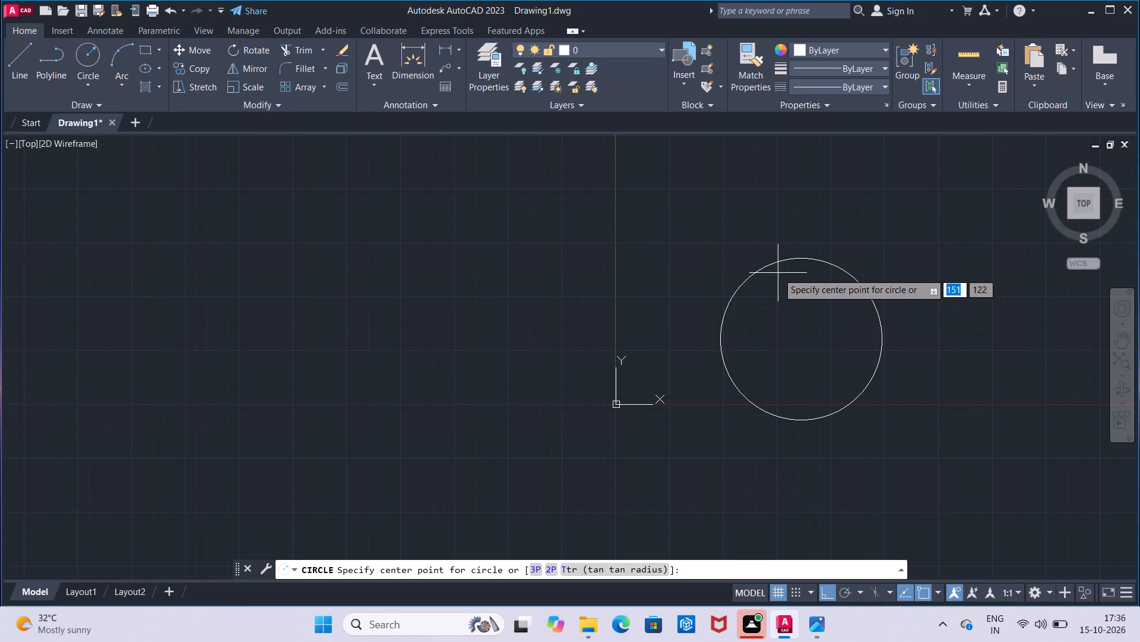
{"action": "left_click", "coordinate": [799, 336]}
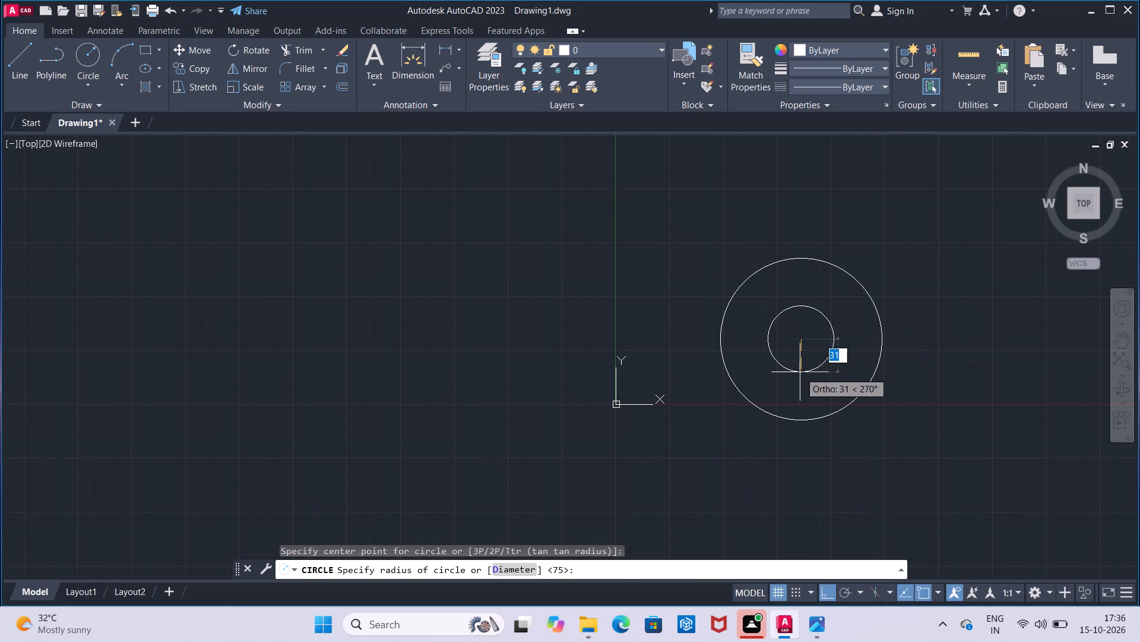
{"action": "type", "text": "35"}
{"action": "key", "text": "Return"}
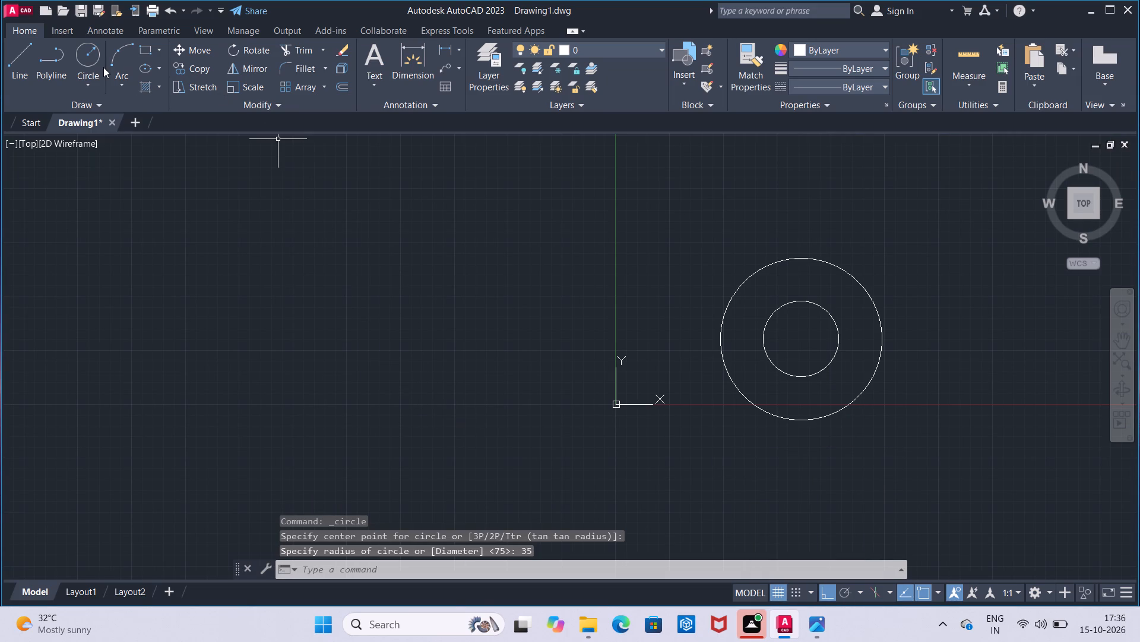
Draw a circle of radius 45 concentric with the radius 75 and radius 35 circles.
{"action": "left_click_drag", "start_coordinate": [100, 64], "coordinate": [107, 57]}
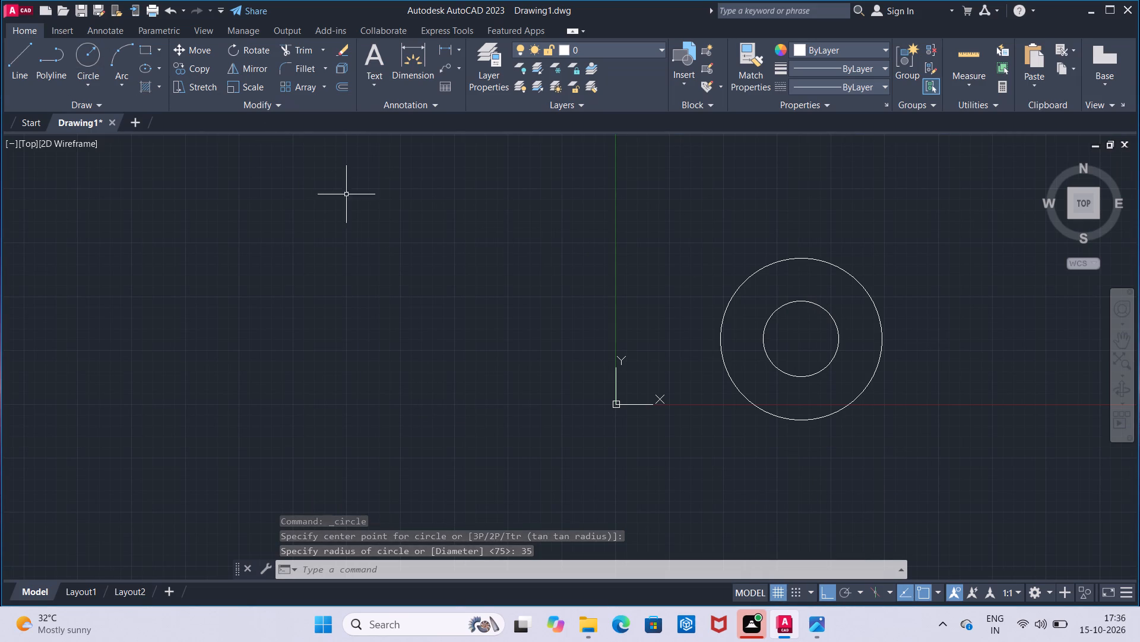
{"action": "left_click", "coordinate": [80, 68]}
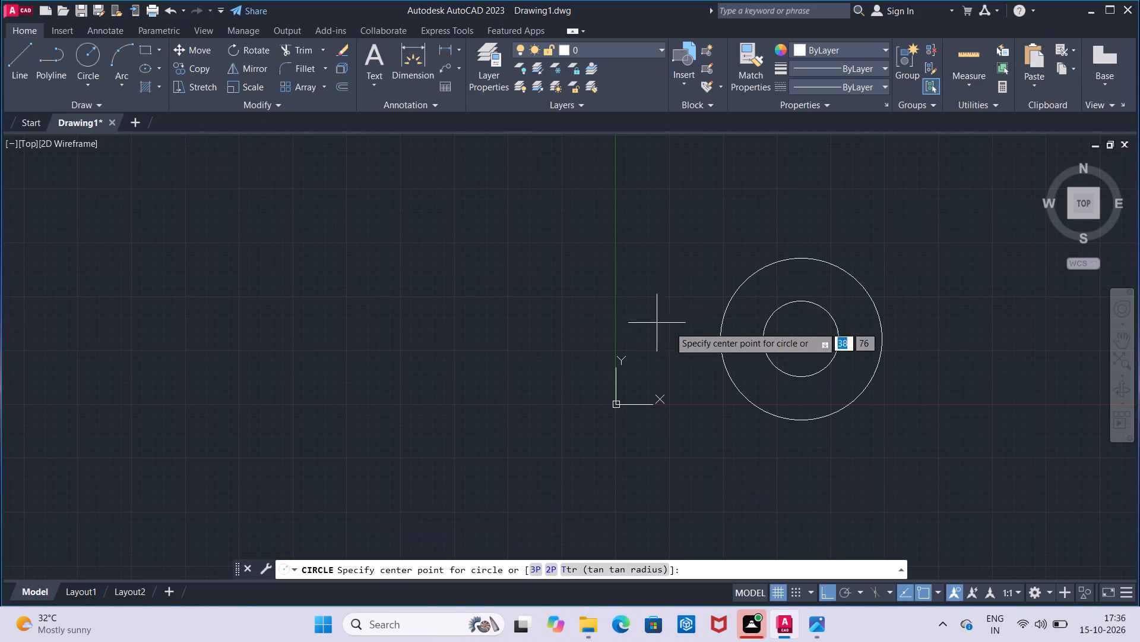
{"action": "left_click", "coordinate": [802, 342]}
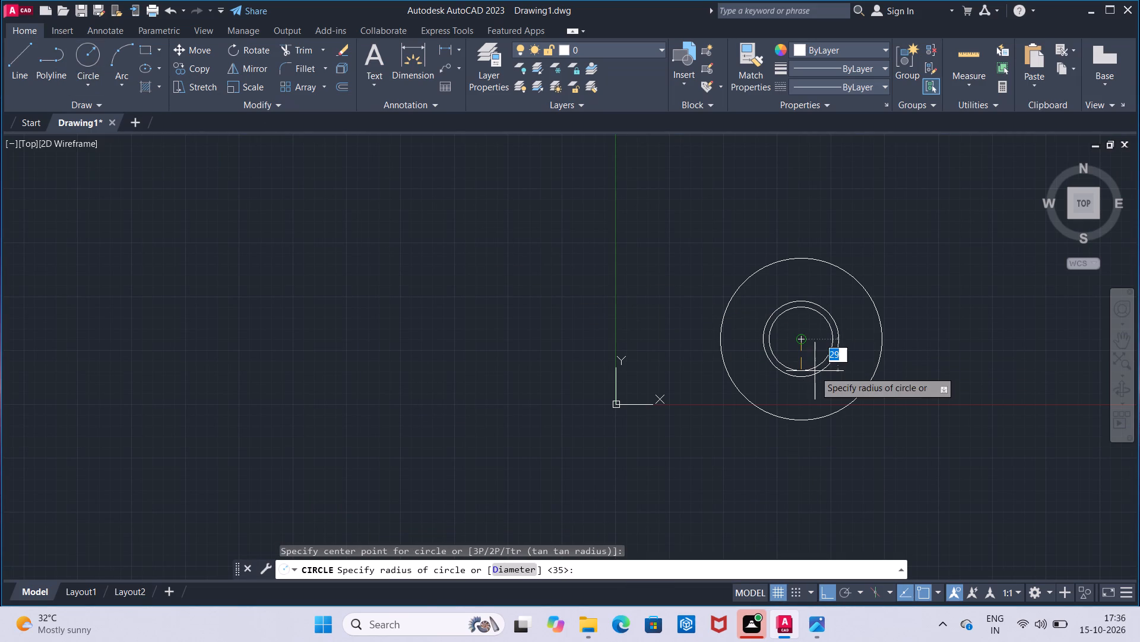
{"action": "type", "text": "45"}
{"action": "key", "text": "Return"}
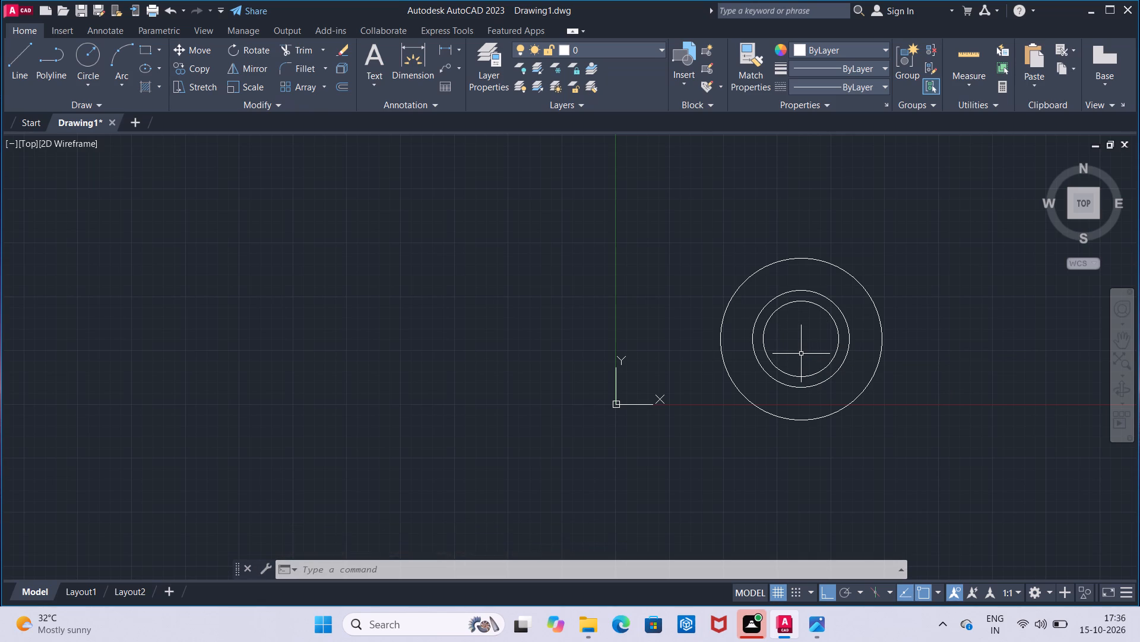
Load the CENTER linetype from acadiso.lin and make it the current linetype.
{"action": "left_click", "coordinate": [821, 93]}
{"action": "left_click", "coordinate": [827, 165]}
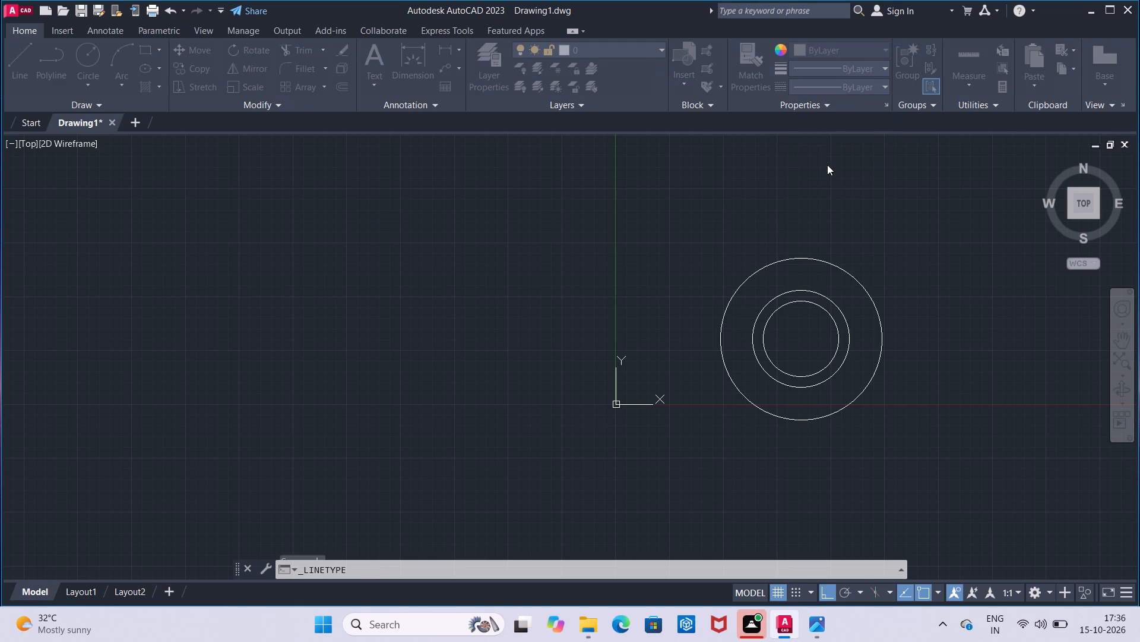
{"action": "left_click", "coordinate": [722, 190]}
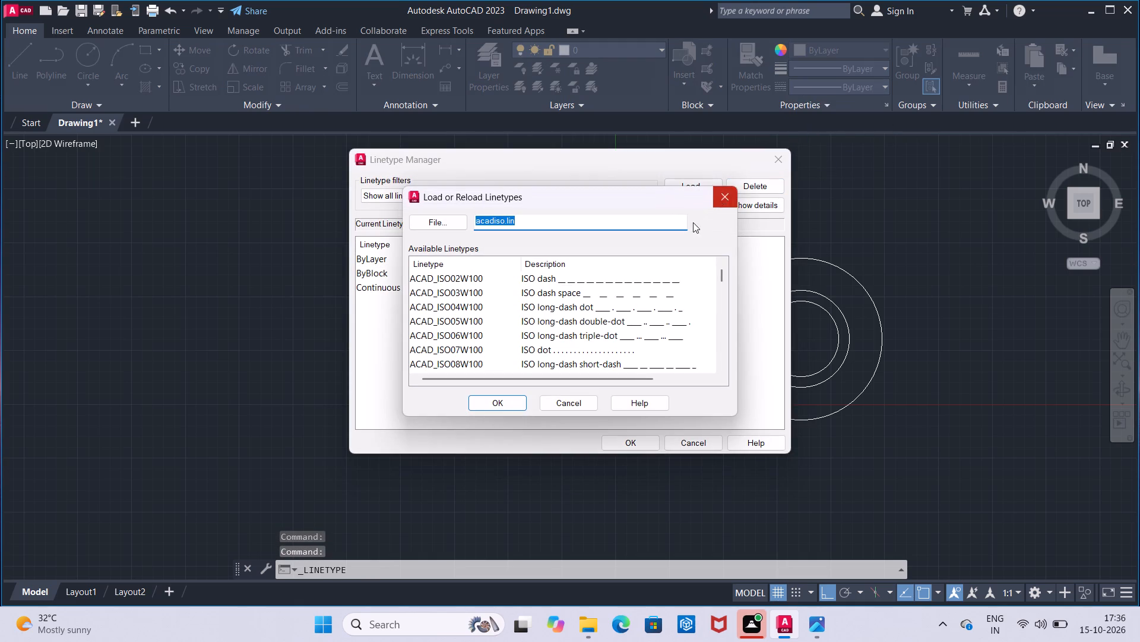
{"action": "scroll", "coordinate": [644, 301], "scroll_direction": "down", "scroll_amount": 4}
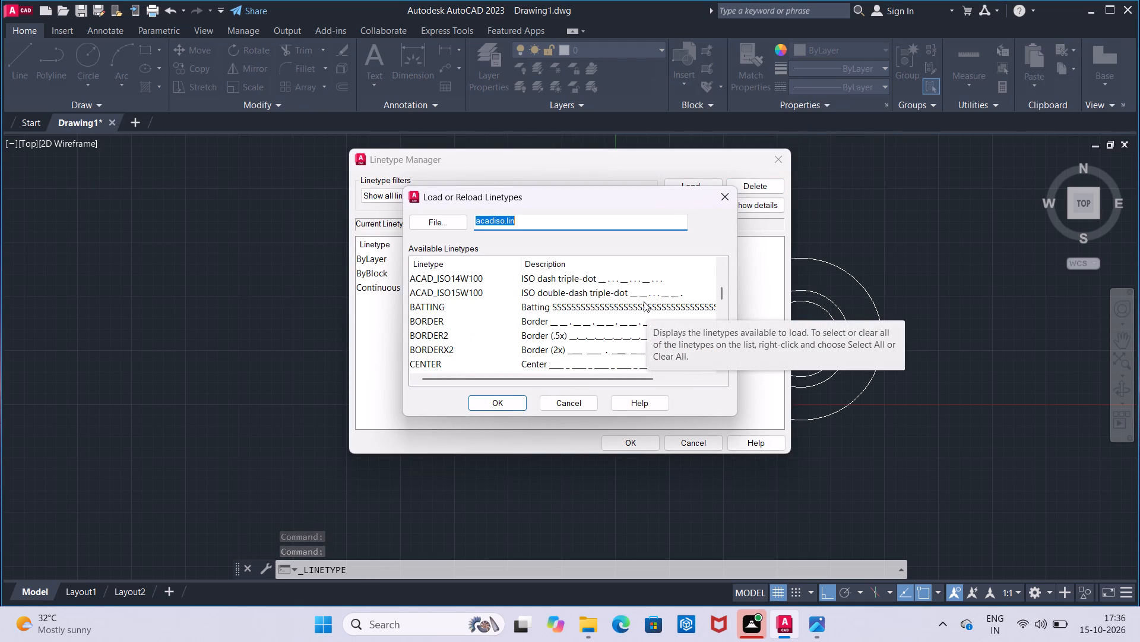
{"action": "left_click", "coordinate": [539, 364]}
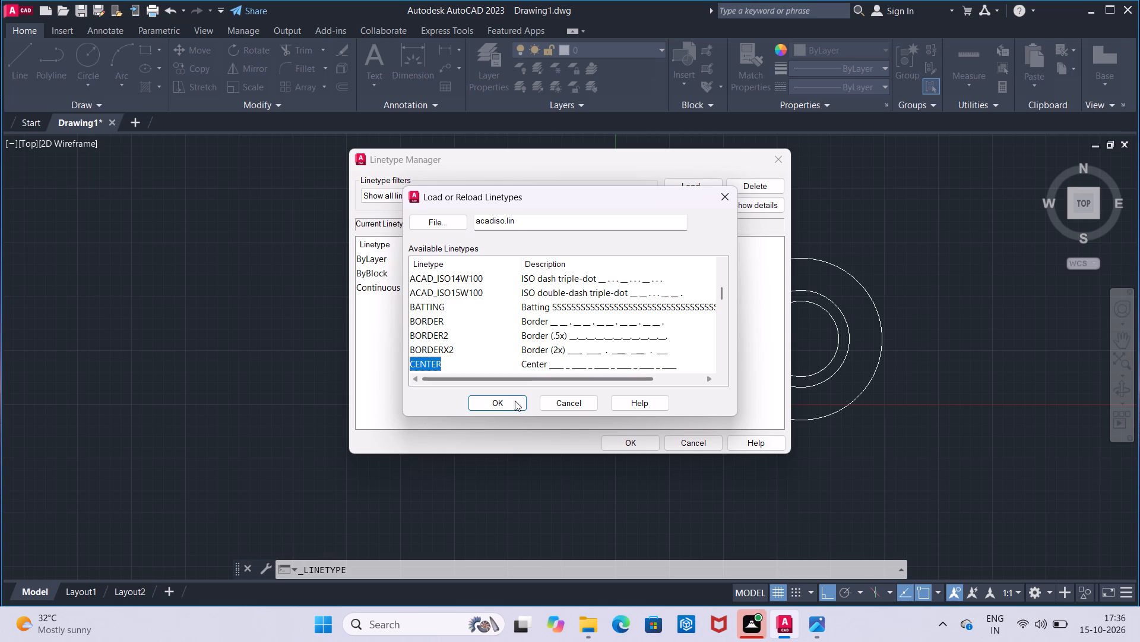
{"action": "left_click", "coordinate": [512, 403]}
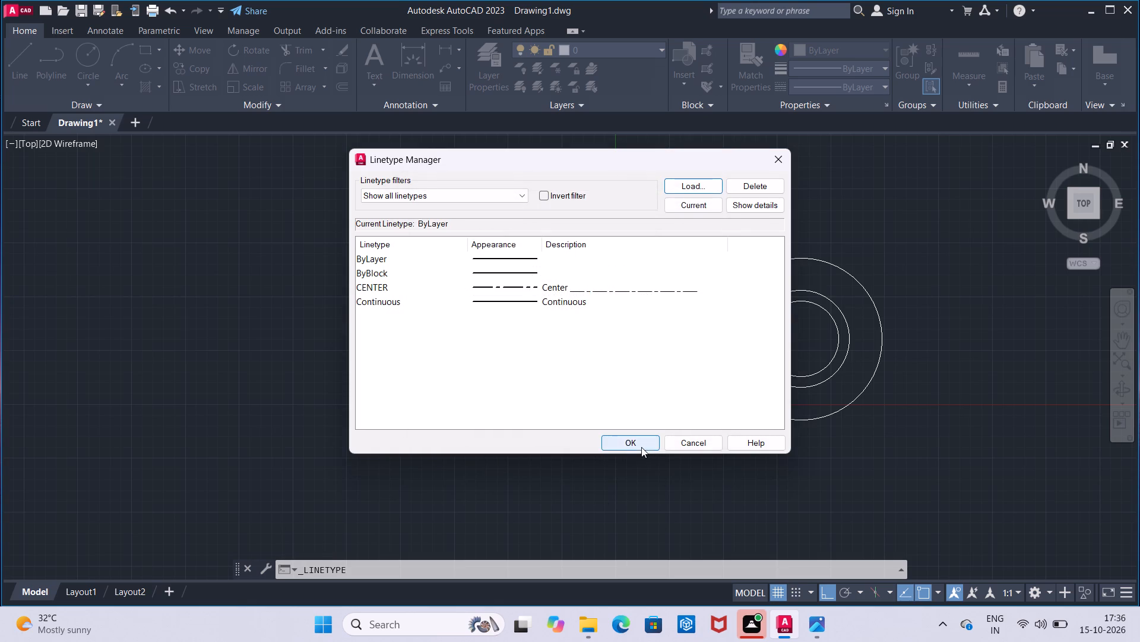
{"action": "left_click", "coordinate": [641, 447]}
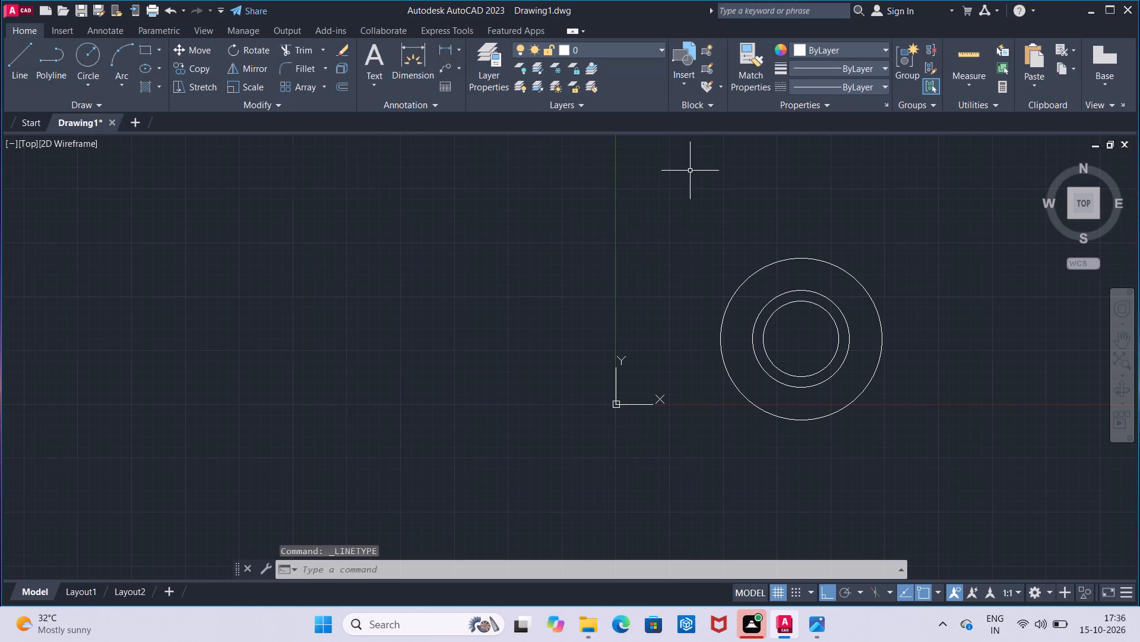
{"action": "left_click", "coordinate": [869, 87]}
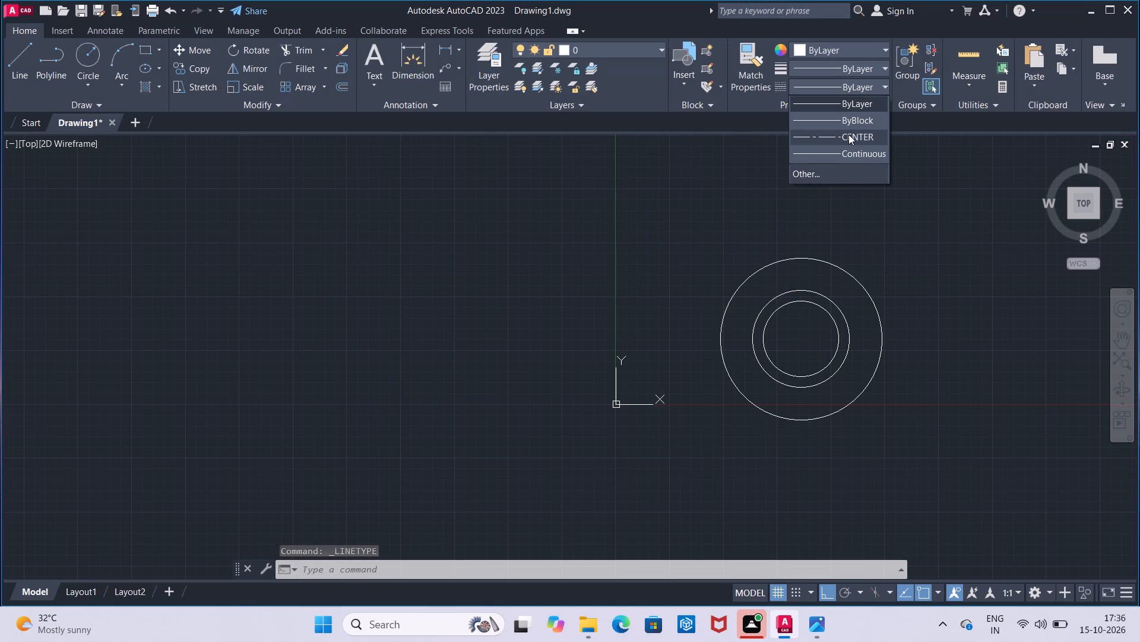
{"action": "left_click", "coordinate": [848, 134]}
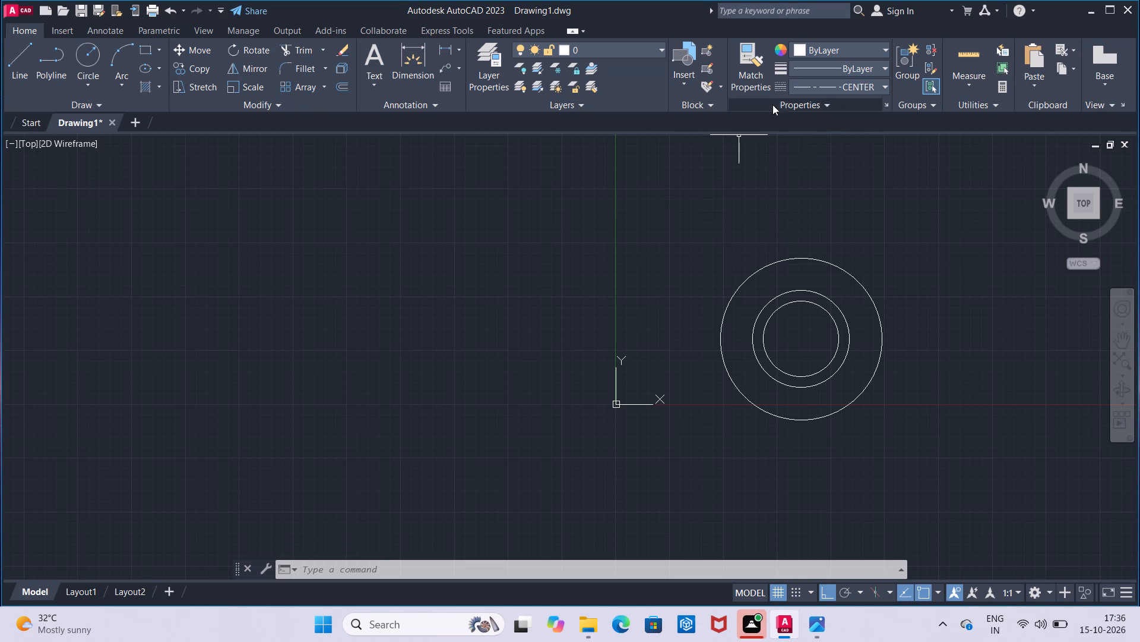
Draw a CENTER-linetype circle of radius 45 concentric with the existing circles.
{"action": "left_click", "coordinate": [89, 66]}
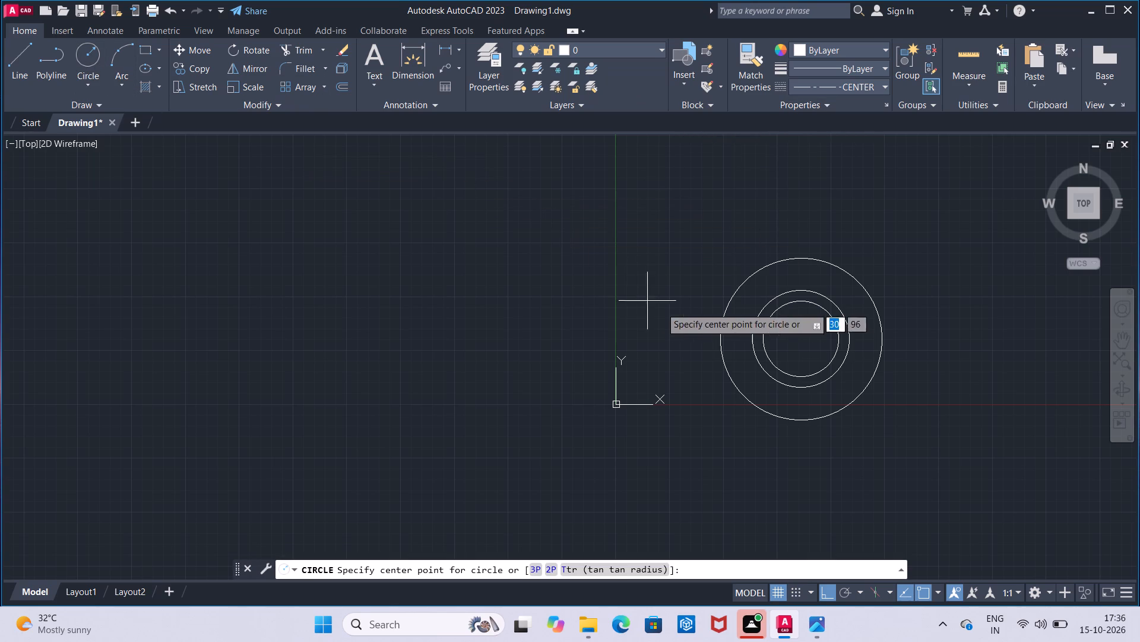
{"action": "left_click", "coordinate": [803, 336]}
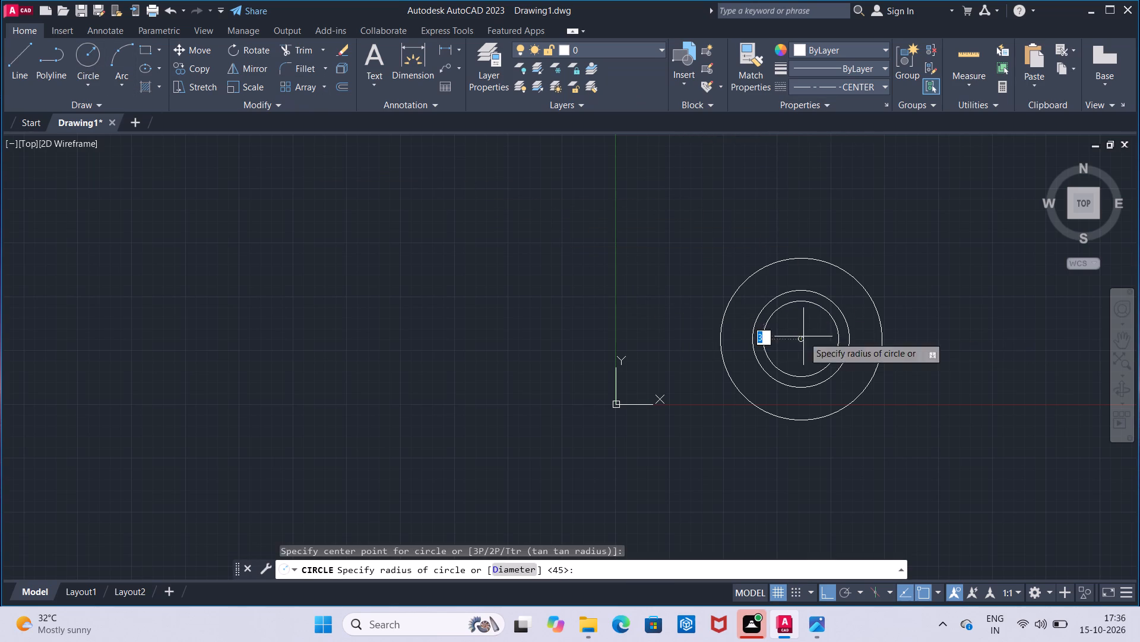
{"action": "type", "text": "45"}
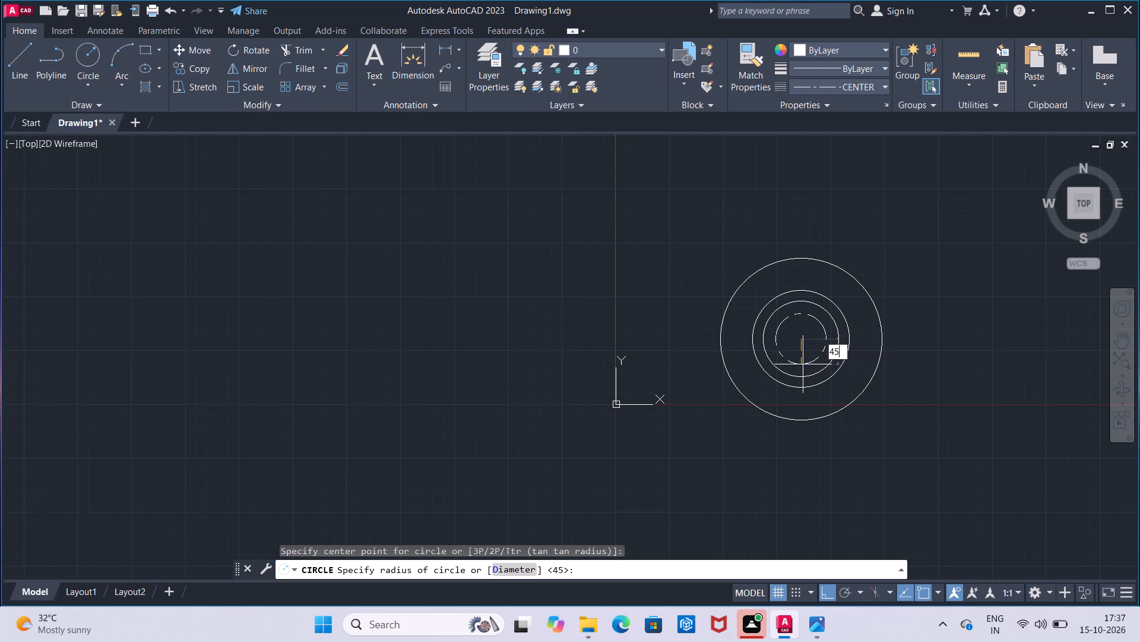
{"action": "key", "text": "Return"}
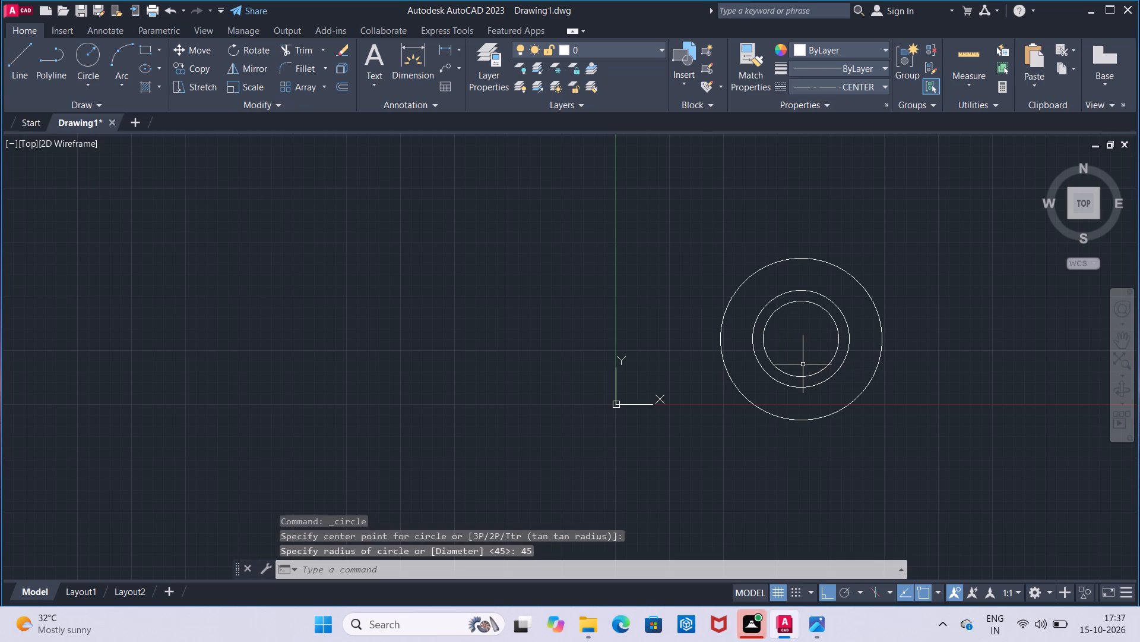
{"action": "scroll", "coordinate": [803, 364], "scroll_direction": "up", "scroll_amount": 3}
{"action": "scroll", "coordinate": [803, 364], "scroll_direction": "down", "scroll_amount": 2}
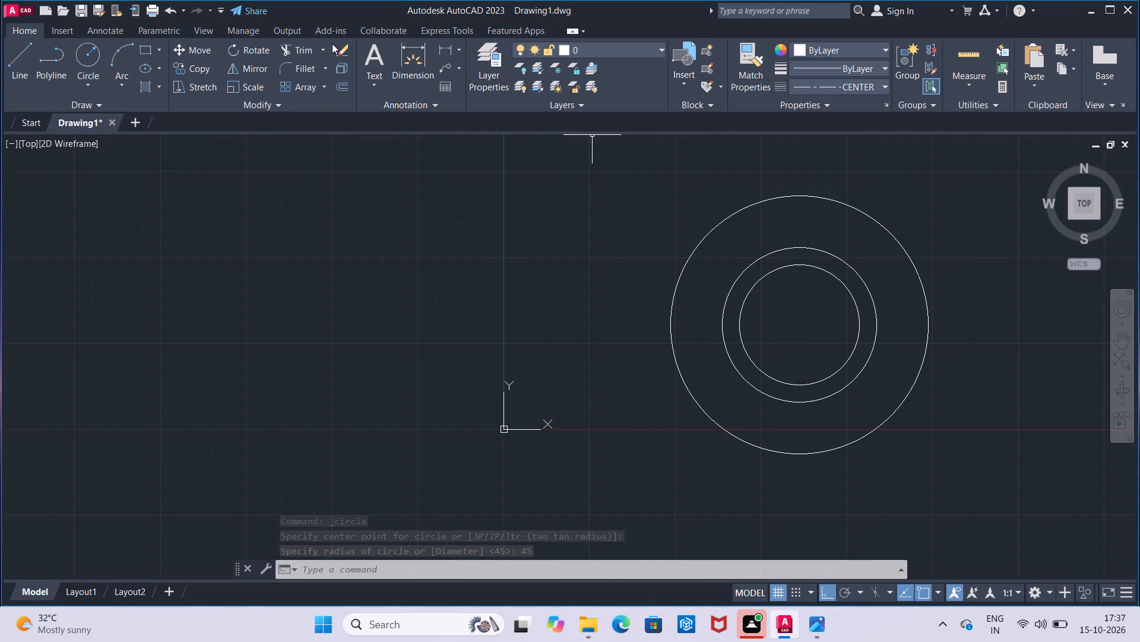
Check the radii of the outermost circle and the next circle inward with Radius dimension previews, without placing them.
{"action": "left_click", "coordinate": [441, 53]}
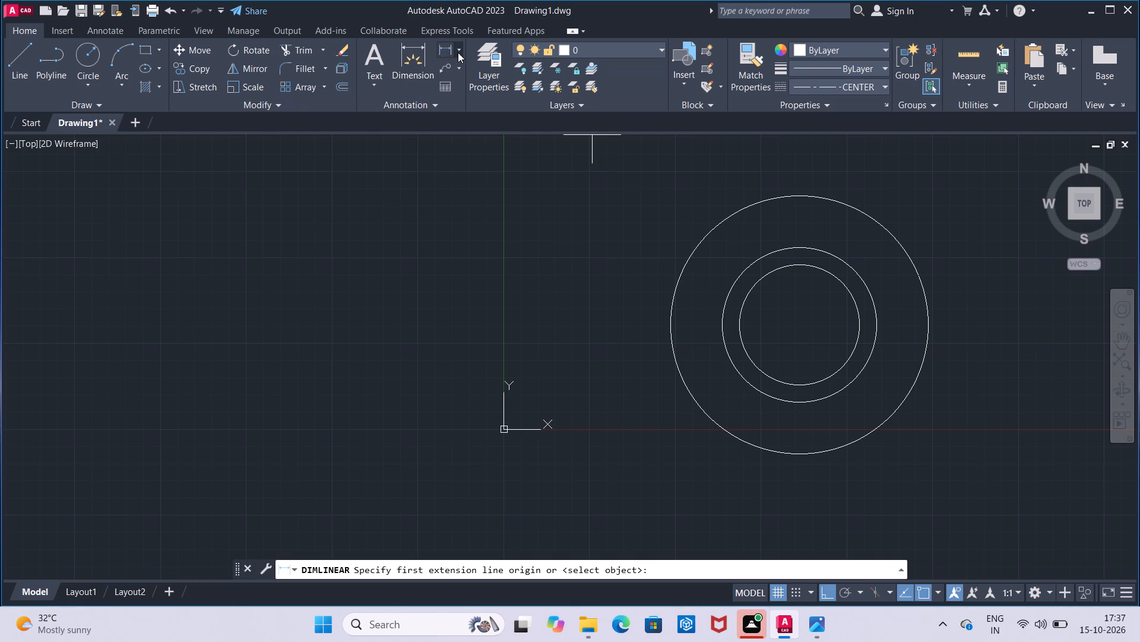
{"action": "left_click", "coordinate": [458, 52]}
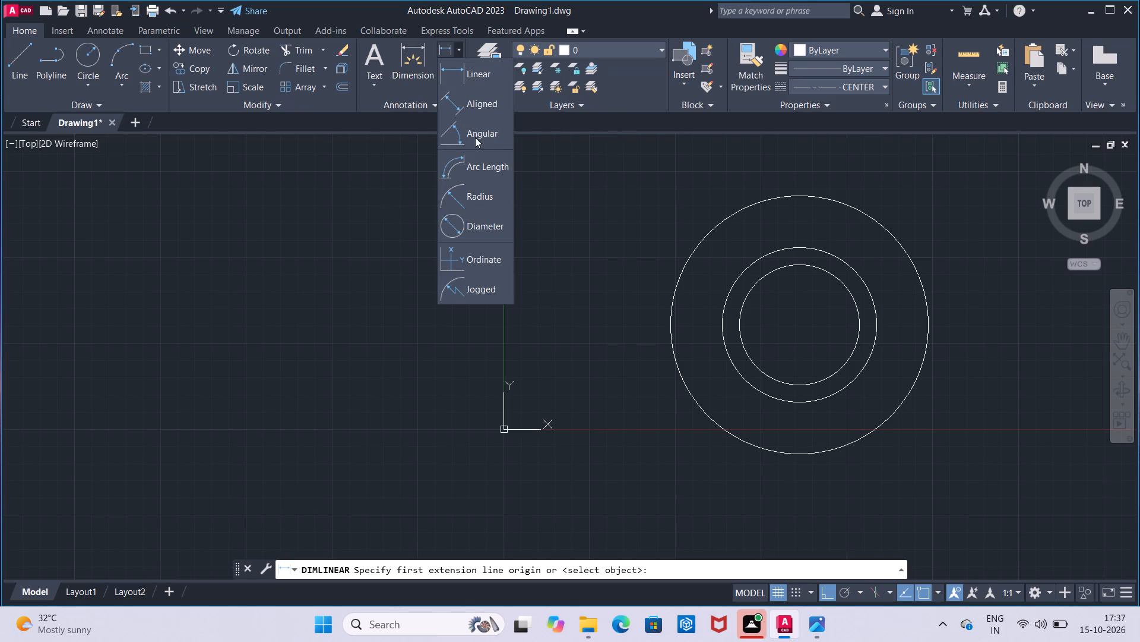
{"action": "left_click", "coordinate": [468, 207]}
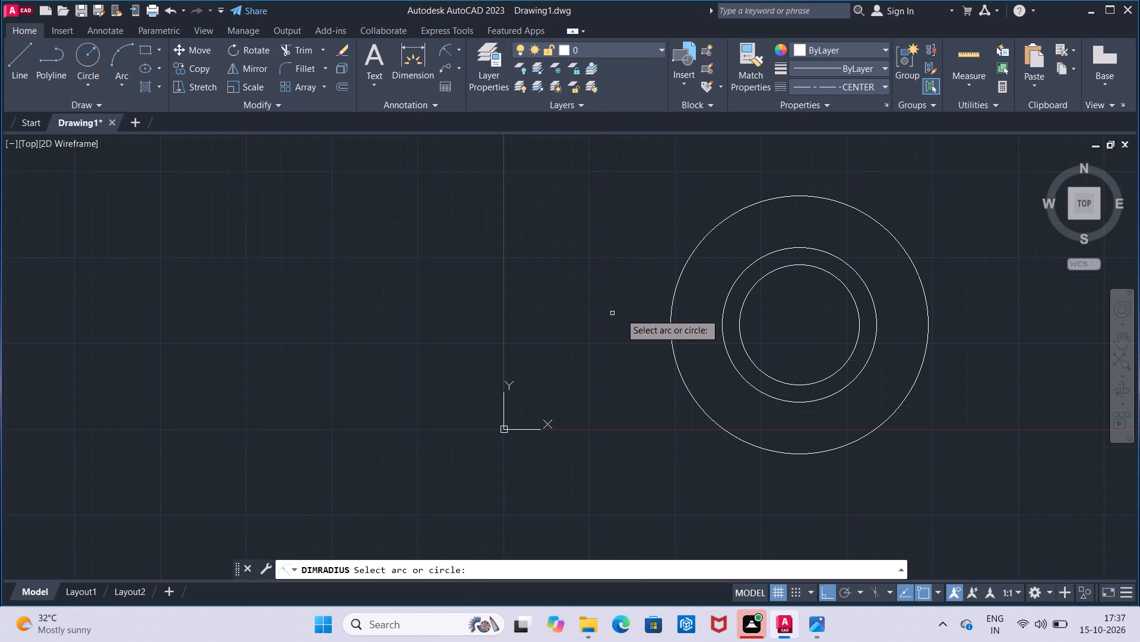
{"action": "left_click", "coordinate": [671, 304]}
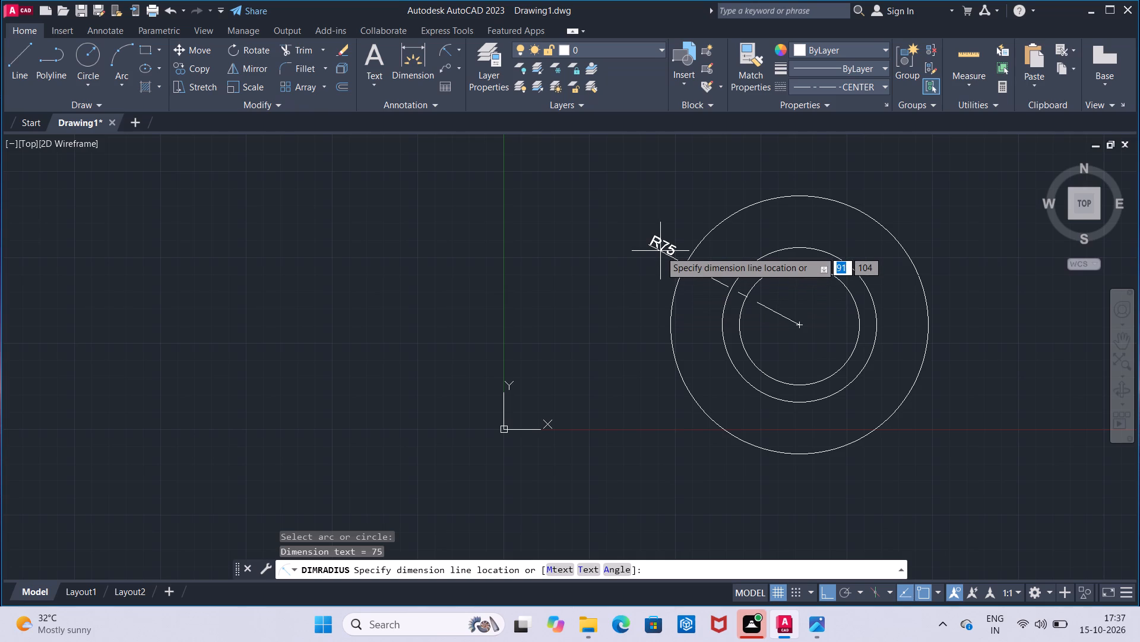
{"action": "key", "text": "Escape"}
{"action": "left_click", "coordinate": [442, 51]}
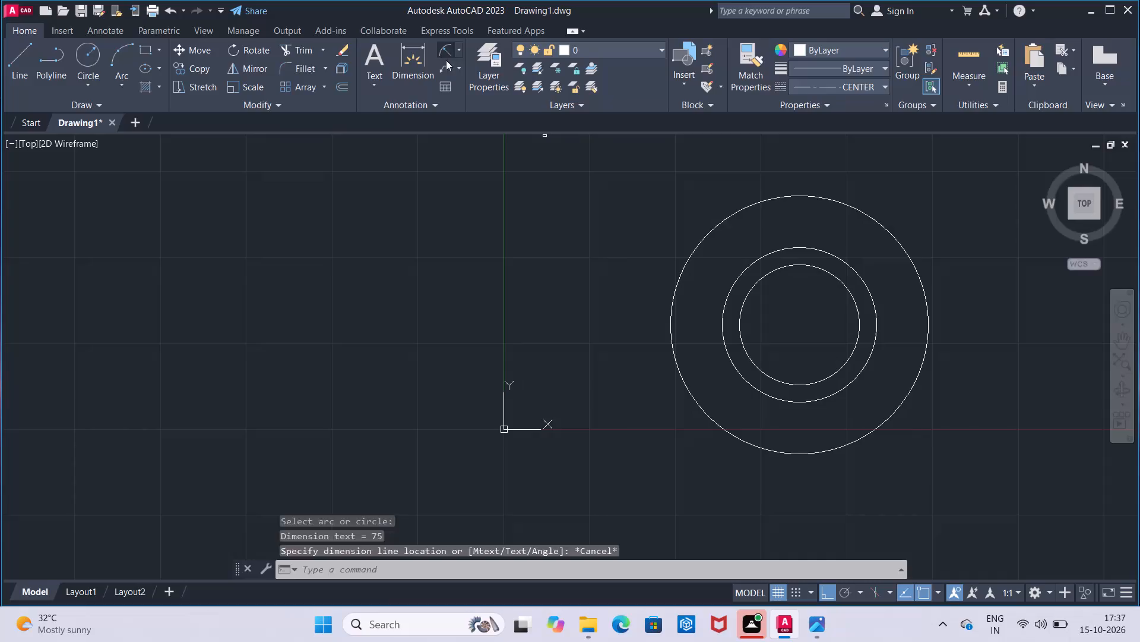
{"action": "left_click", "coordinate": [746, 270]}
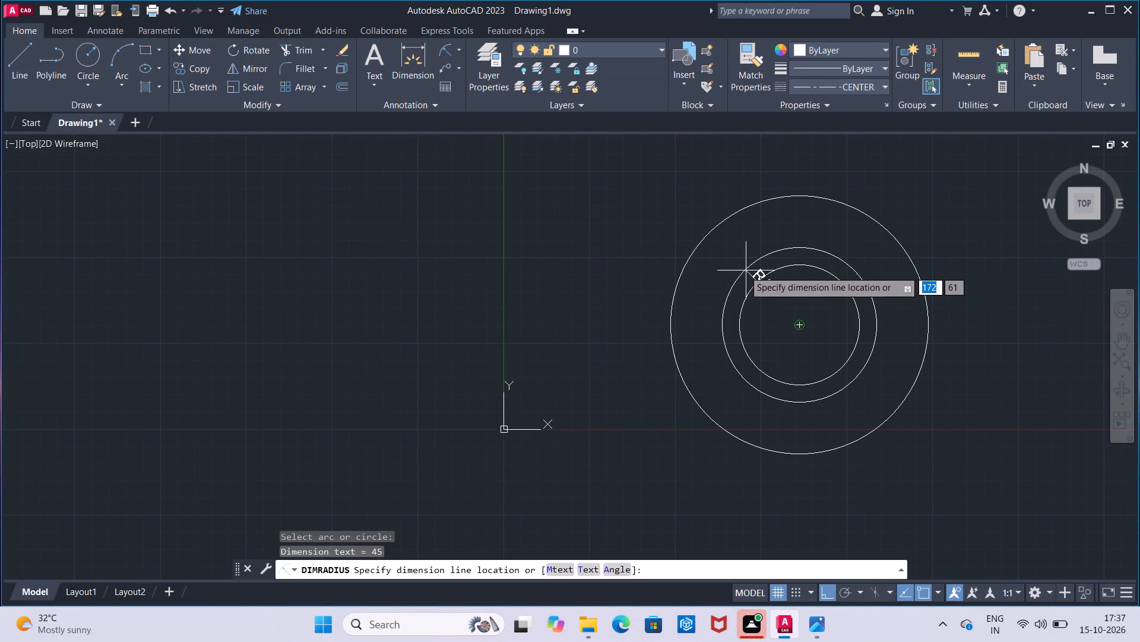
{"action": "key", "text": "Escape"}
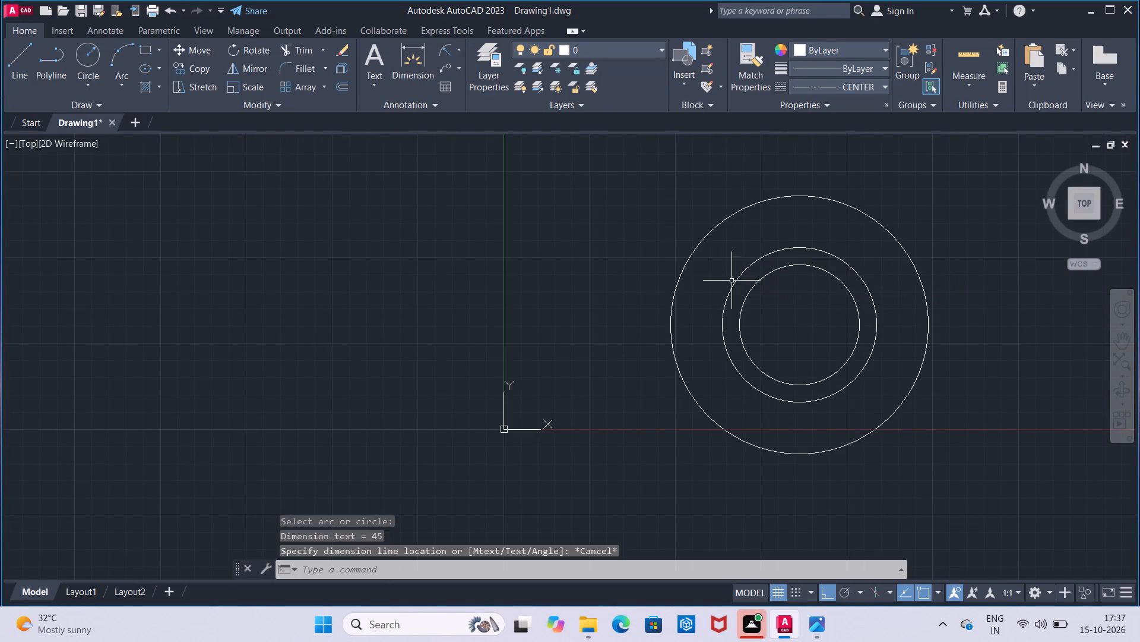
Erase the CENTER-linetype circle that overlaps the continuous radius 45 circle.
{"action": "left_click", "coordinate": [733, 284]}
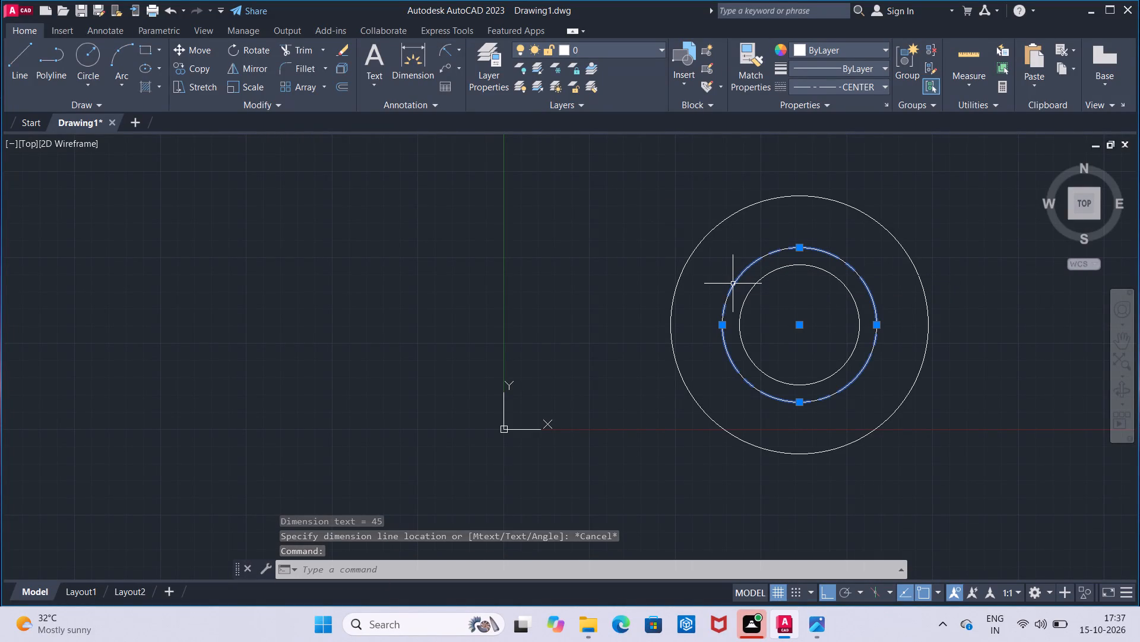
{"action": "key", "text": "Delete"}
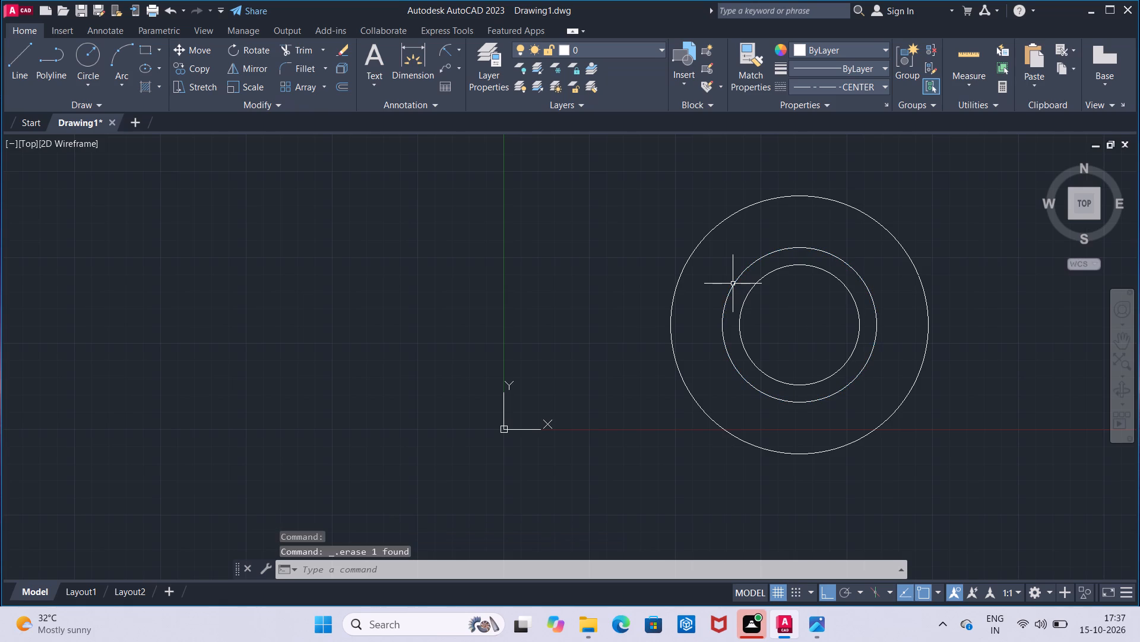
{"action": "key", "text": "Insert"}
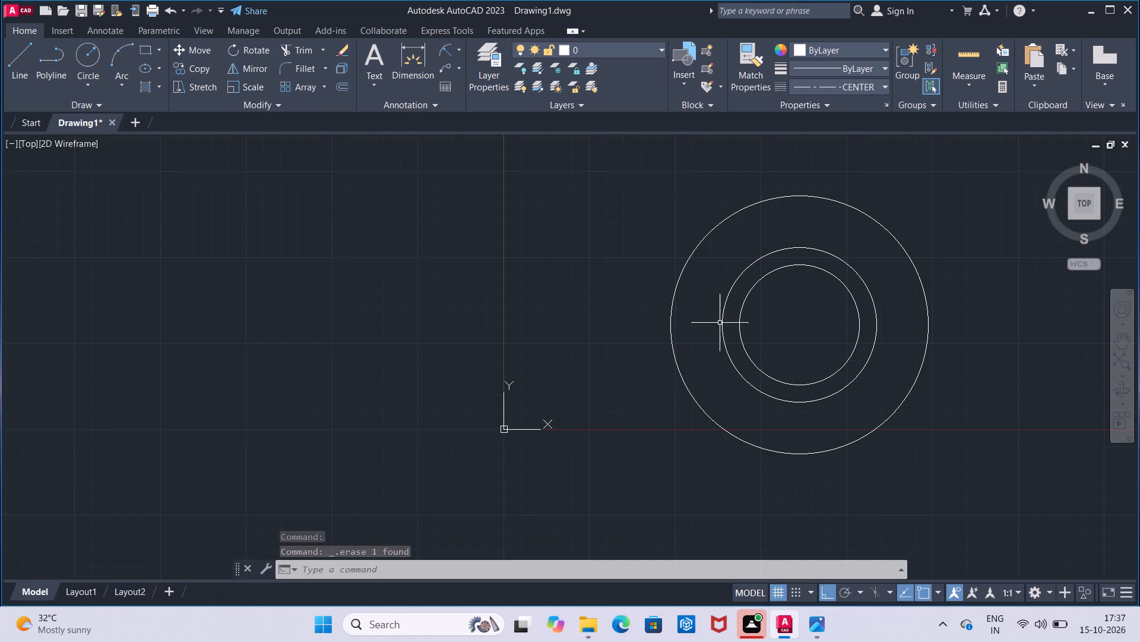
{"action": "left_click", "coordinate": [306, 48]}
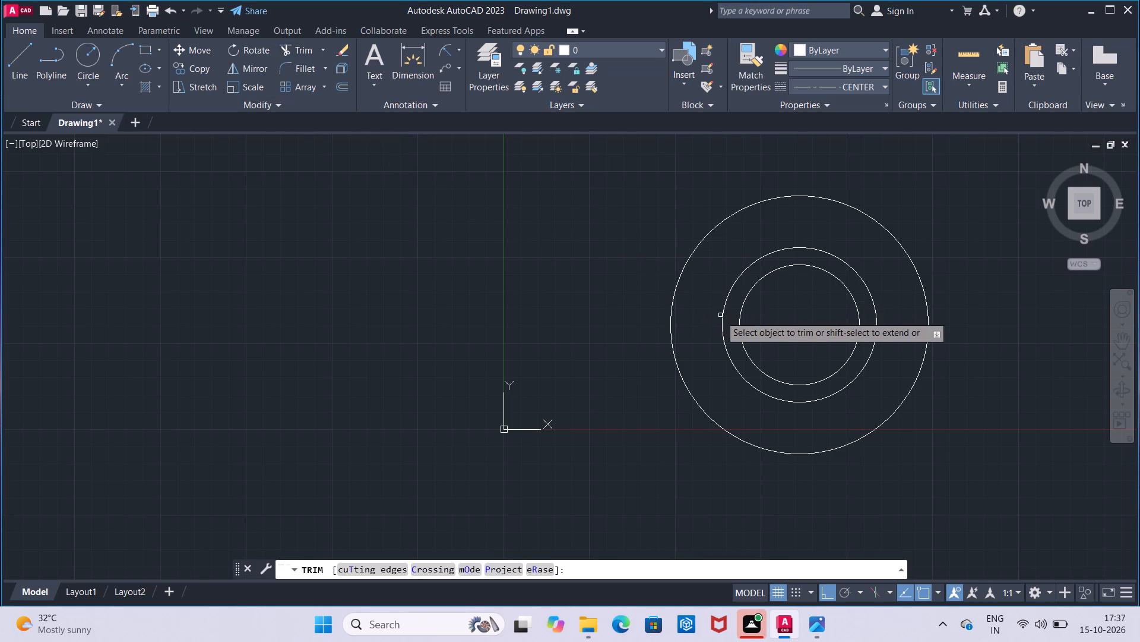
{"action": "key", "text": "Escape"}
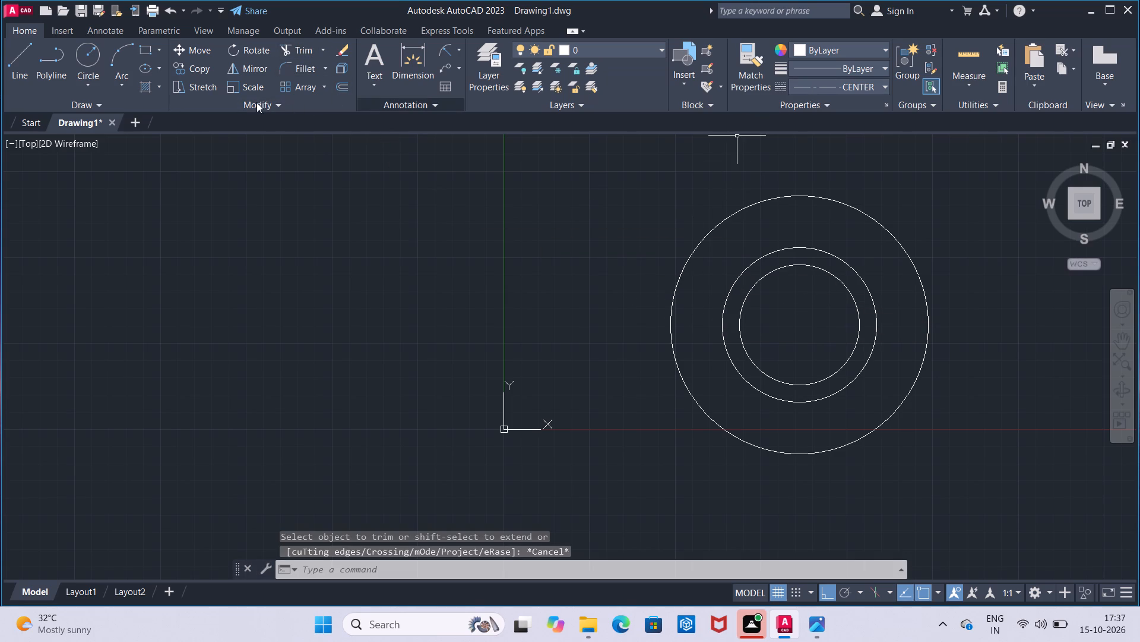
Draw a CENTER-linetype circle of radius 50 concentric with the existing circles.
{"action": "left_click", "coordinate": [90, 61]}
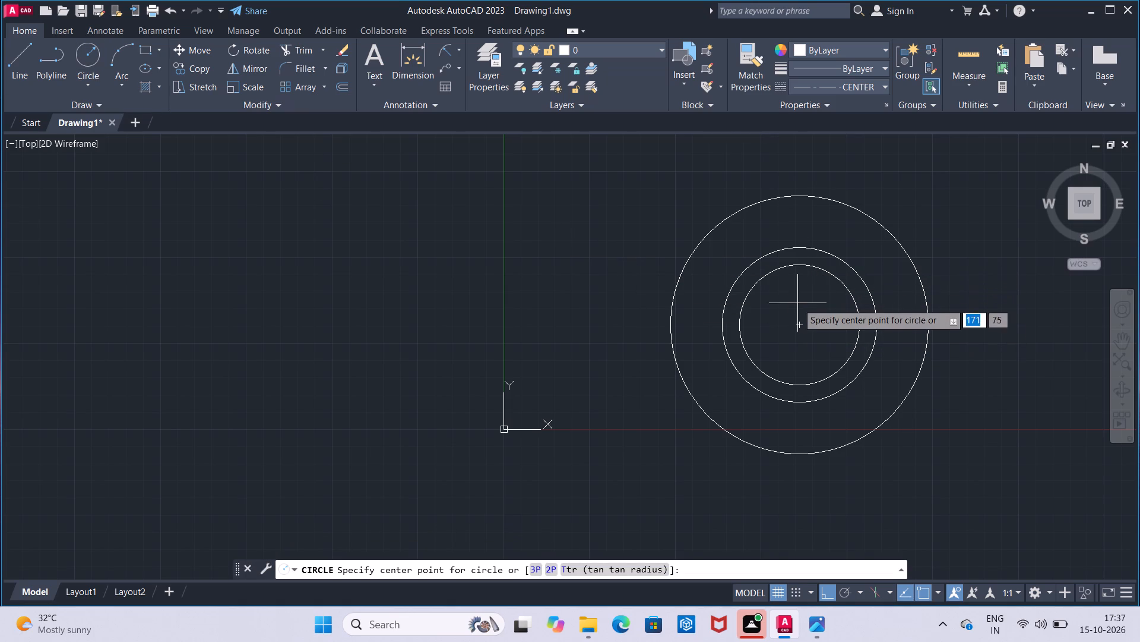
{"action": "left_click", "coordinate": [801, 322]}
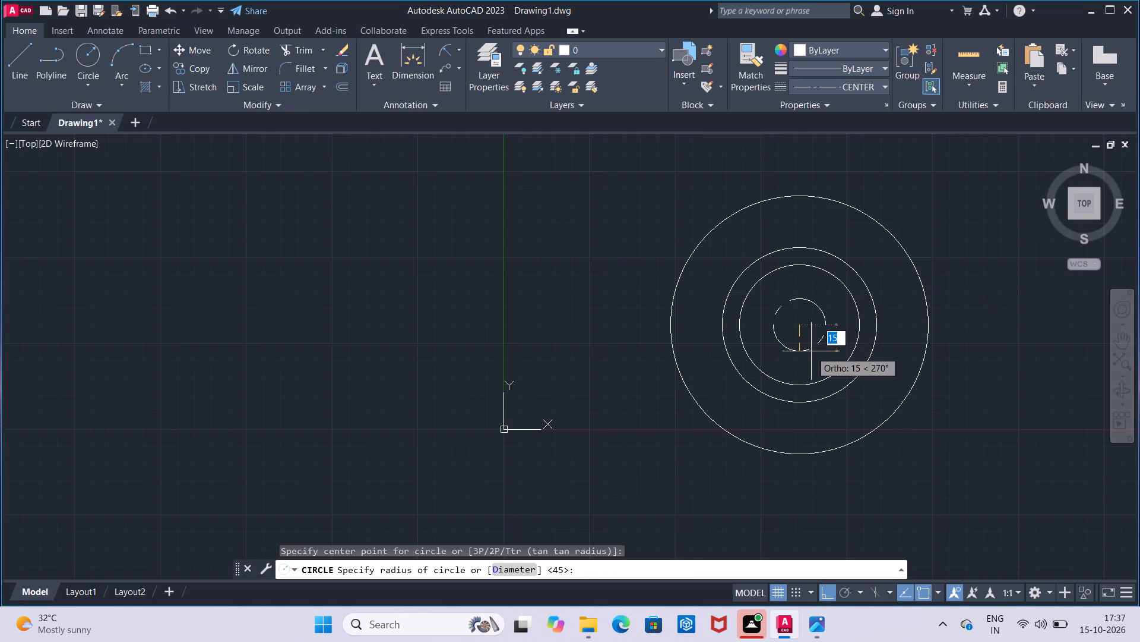
{"action": "type", "text": "50"}
{"action": "key", "text": "Return"}
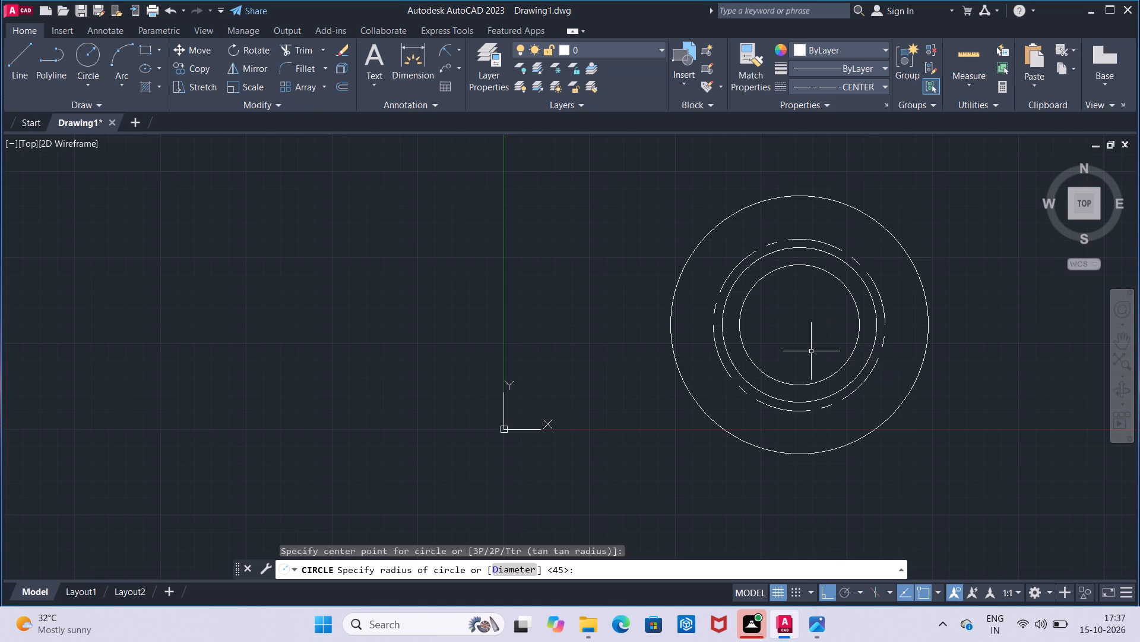
Draw a CENTER-linetype circle of radius 70 concentric with the existing circles.
{"action": "left_click", "coordinate": [92, 61]}
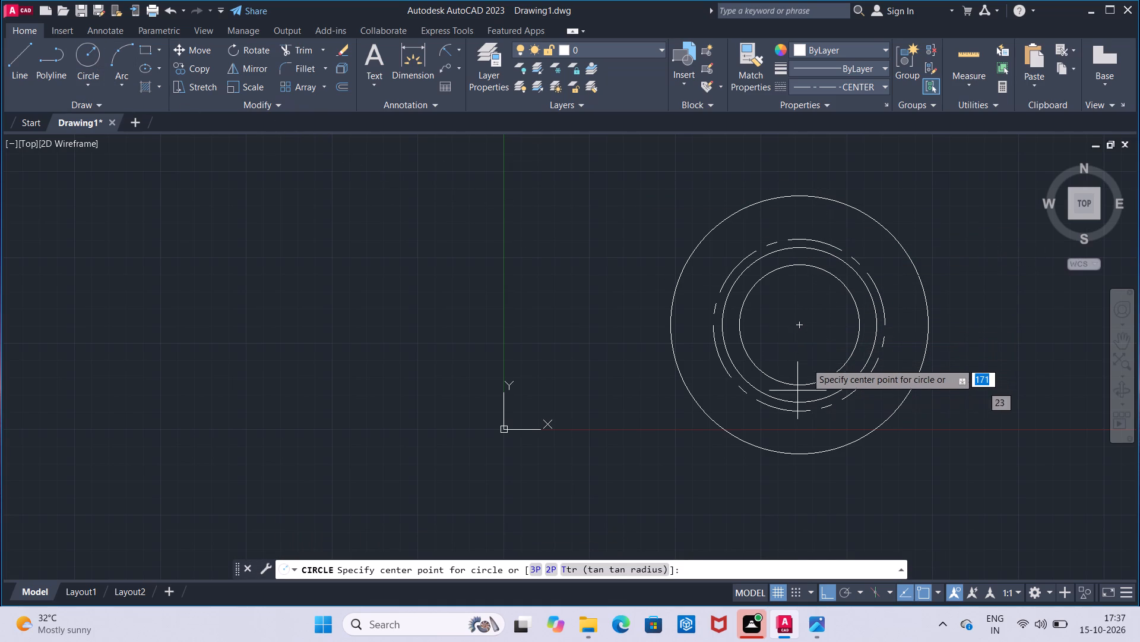
{"action": "left_click", "coordinate": [803, 326]}
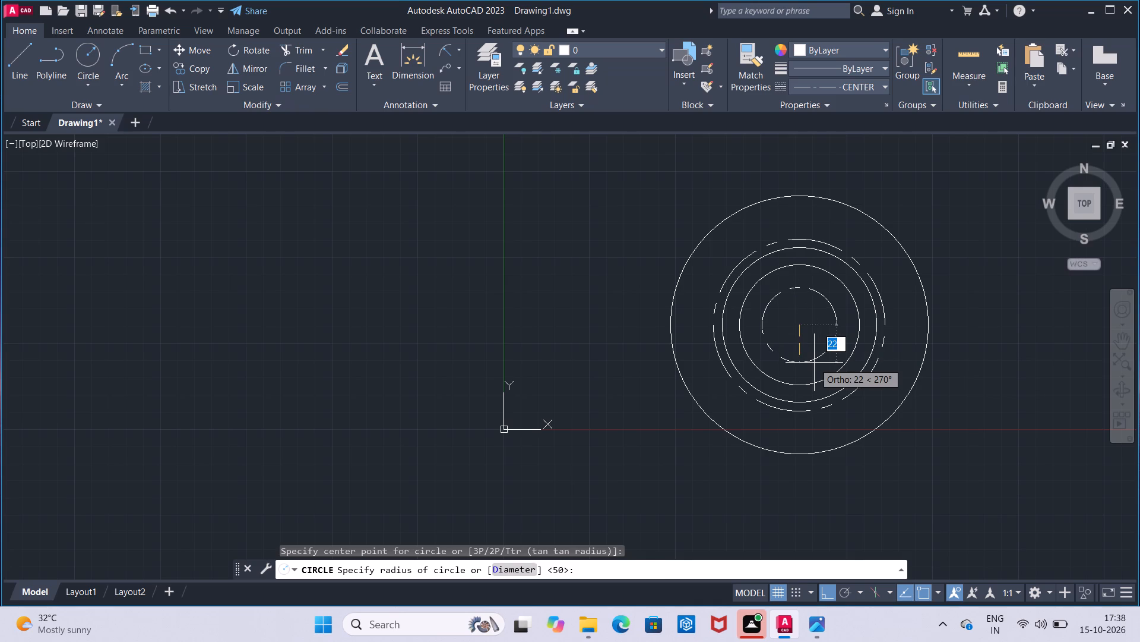
{"action": "key", "text": "7"}
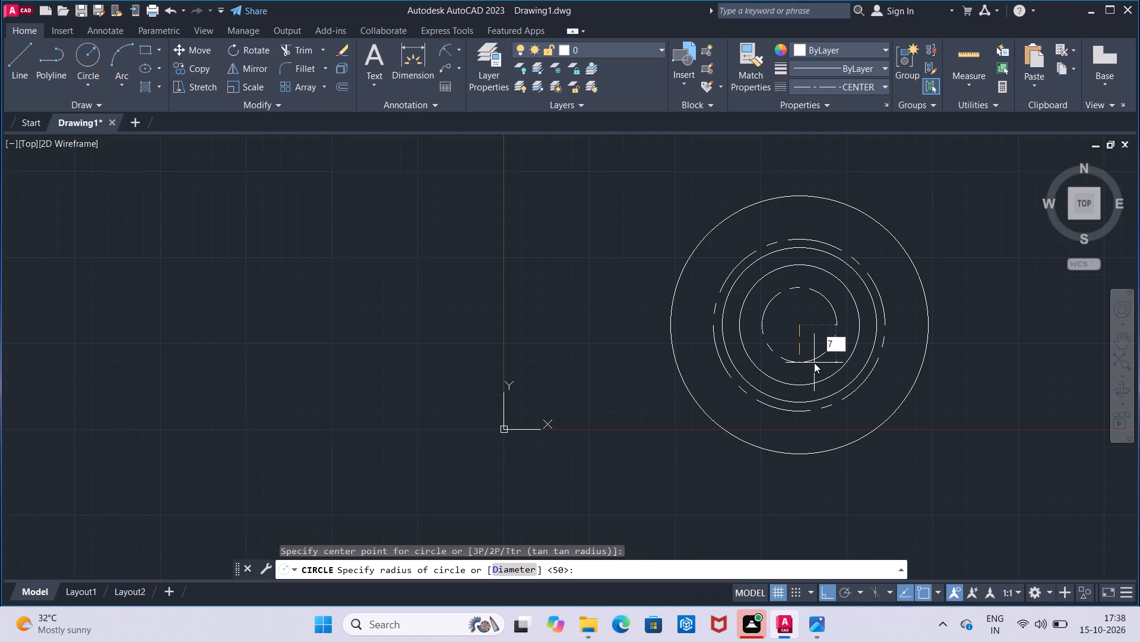
{"action": "key", "text": "0"}
{"action": "key", "text": "Return"}
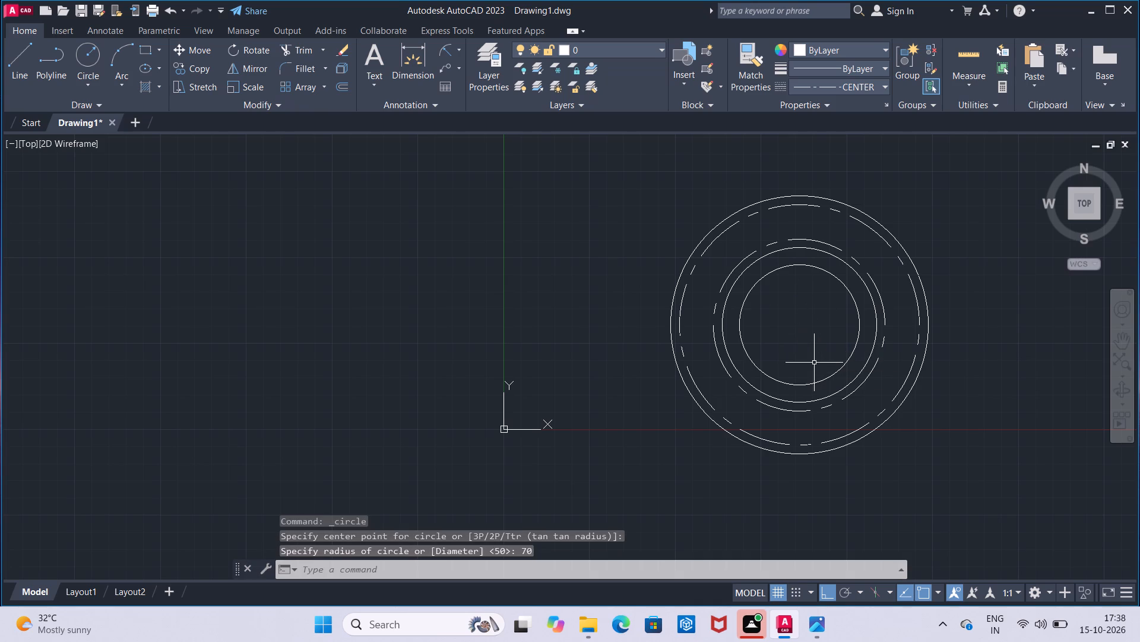
{"action": "key", "text": "Escape"}
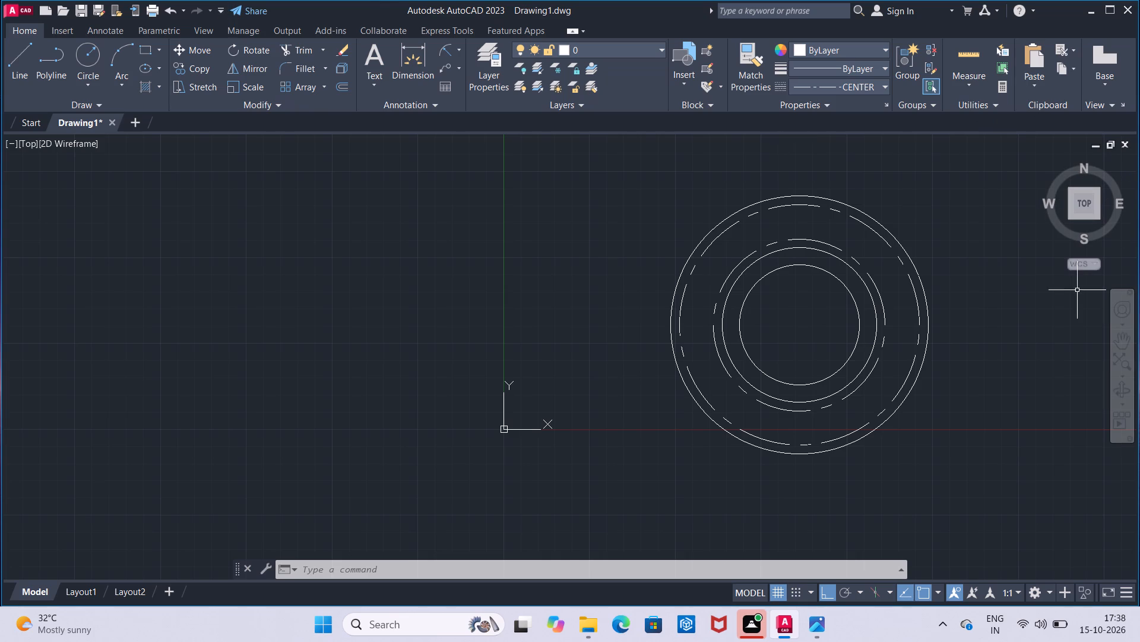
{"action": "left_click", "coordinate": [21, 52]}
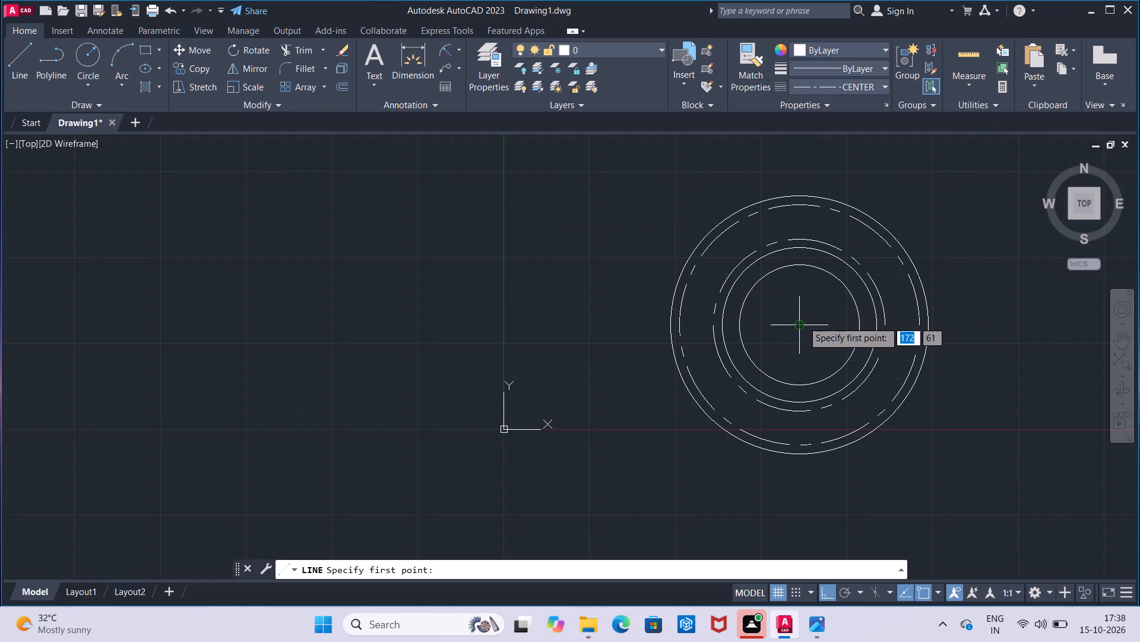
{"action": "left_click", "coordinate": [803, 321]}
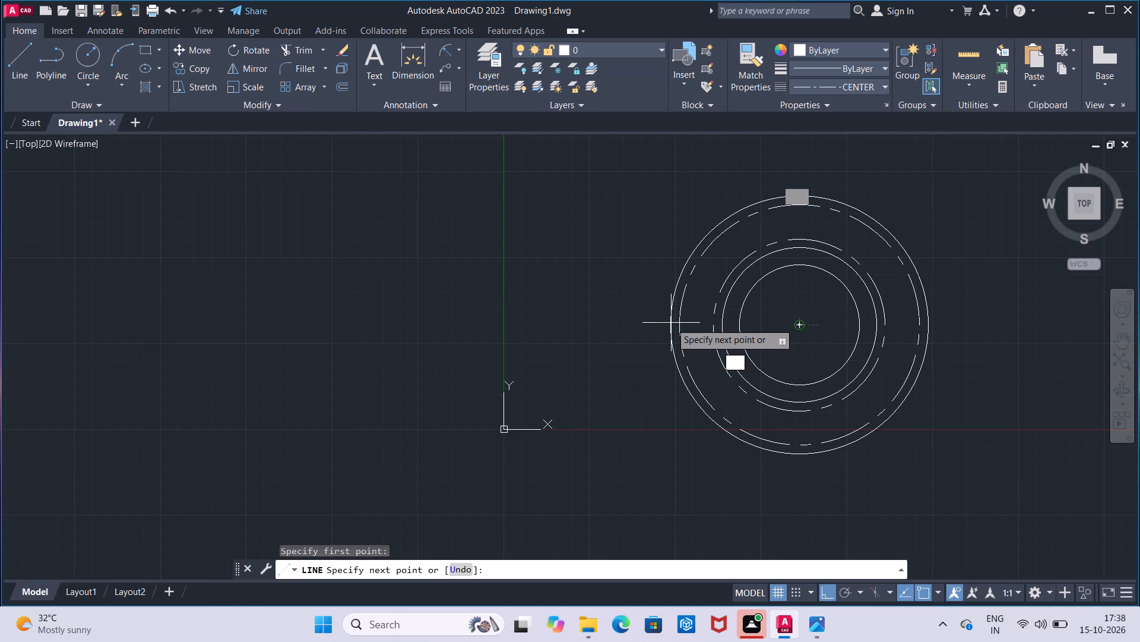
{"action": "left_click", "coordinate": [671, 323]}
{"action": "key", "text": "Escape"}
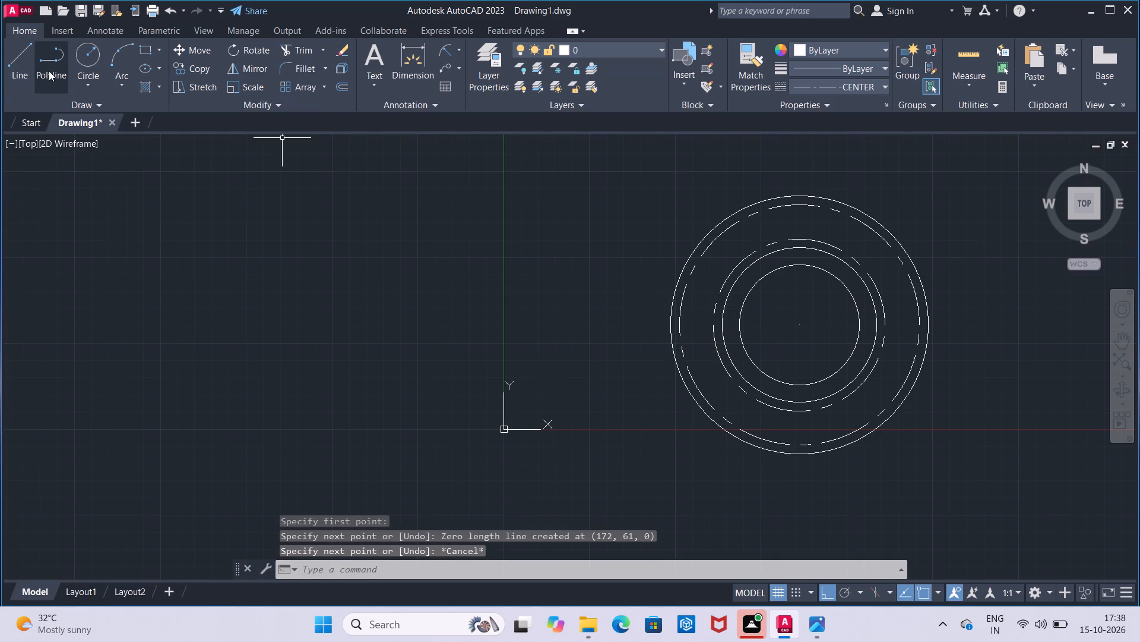
Draw a vertical CENTER-linetype line 75 long upward from the circles' common centre.
{"action": "left_click", "coordinate": [17, 73]}
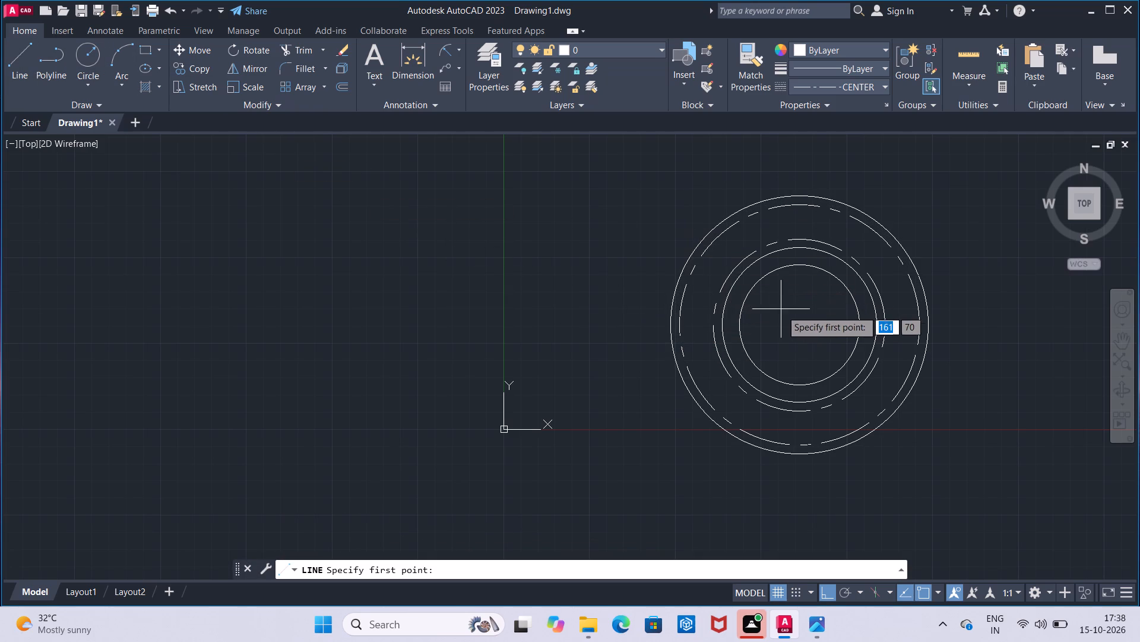
{"action": "left_click_drag", "start_coordinate": [800, 325], "coordinate": [806, 313]}
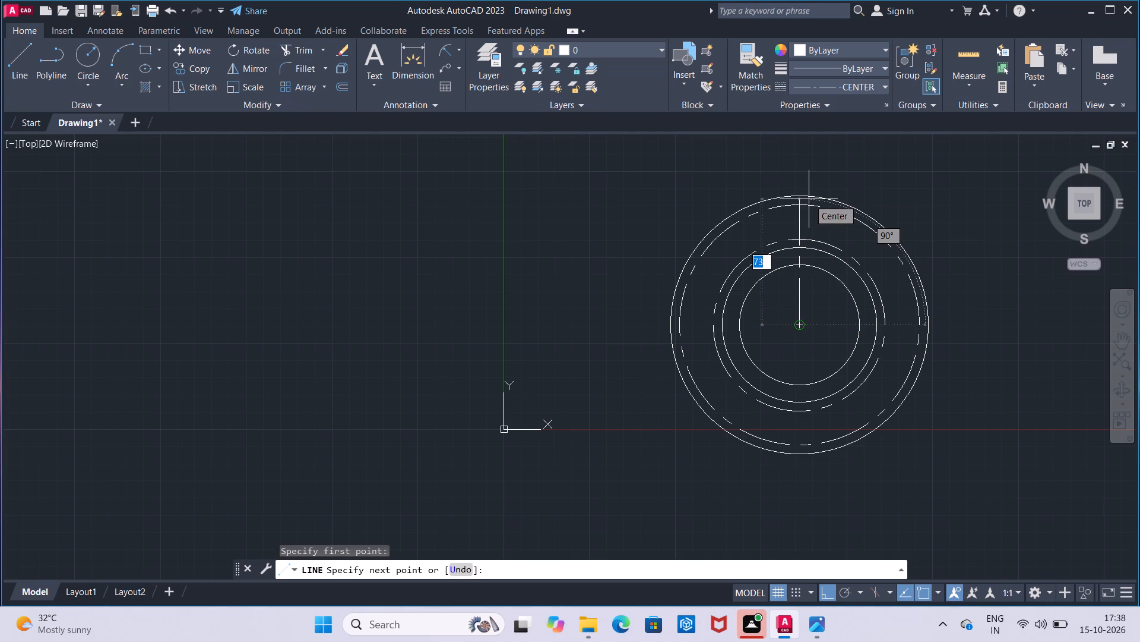
{"action": "type", "text": "75"}
{"action": "key", "text": "Return"}
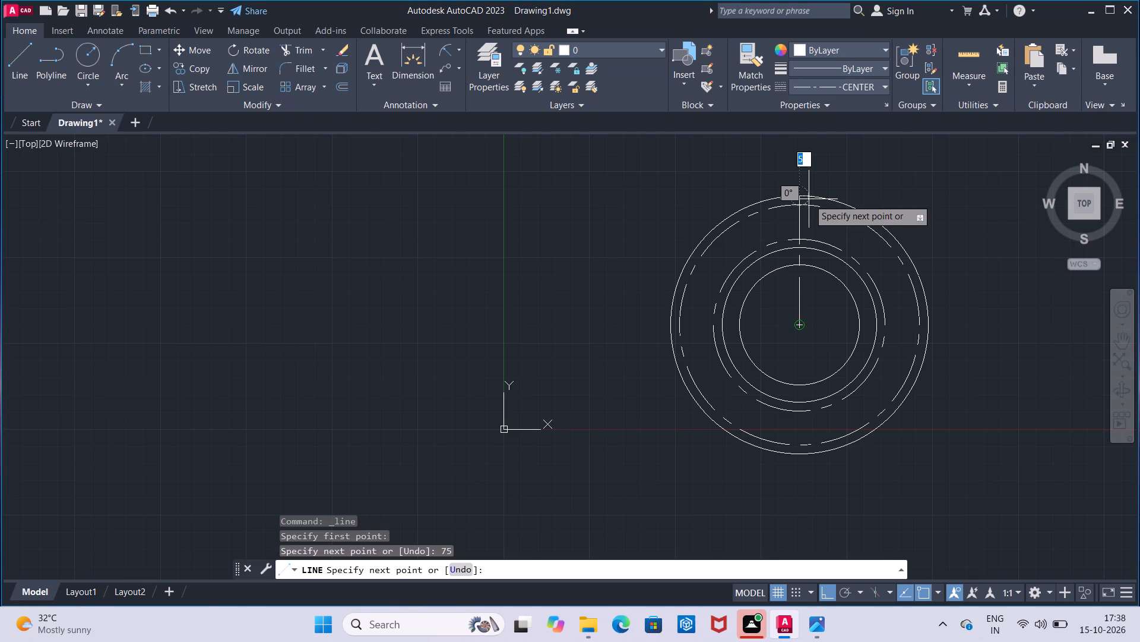
{"action": "key", "text": "Escape"}
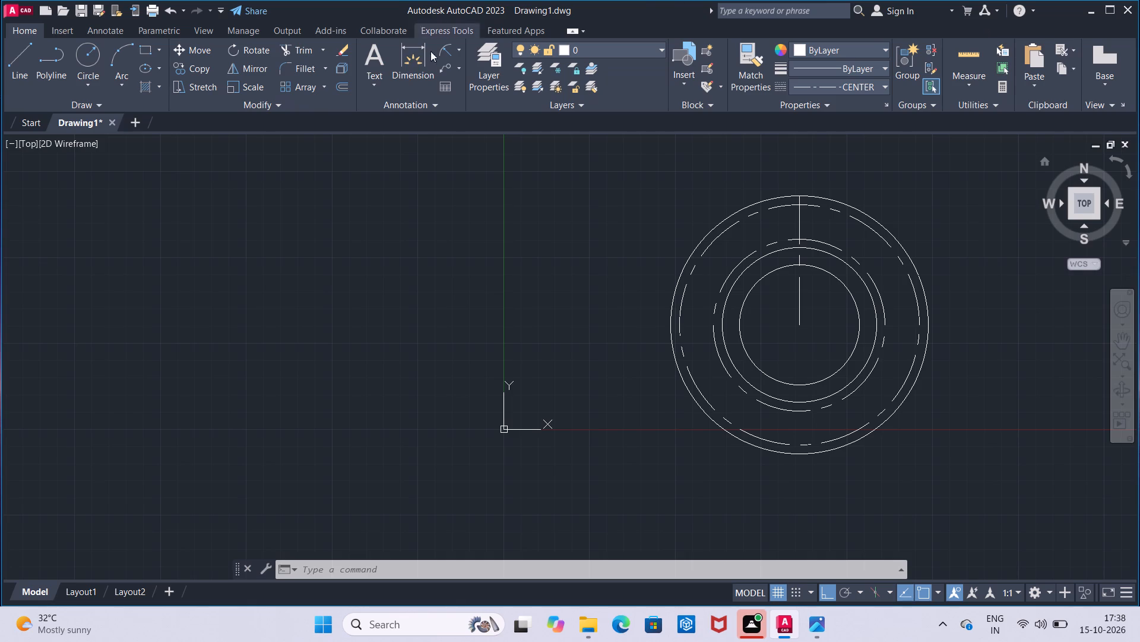
Draw a horizontal CENTER-linetype line 75 long from the circles' common centre toward the left quadrant of the outermost circle.
{"action": "left_click", "coordinate": [18, 58]}
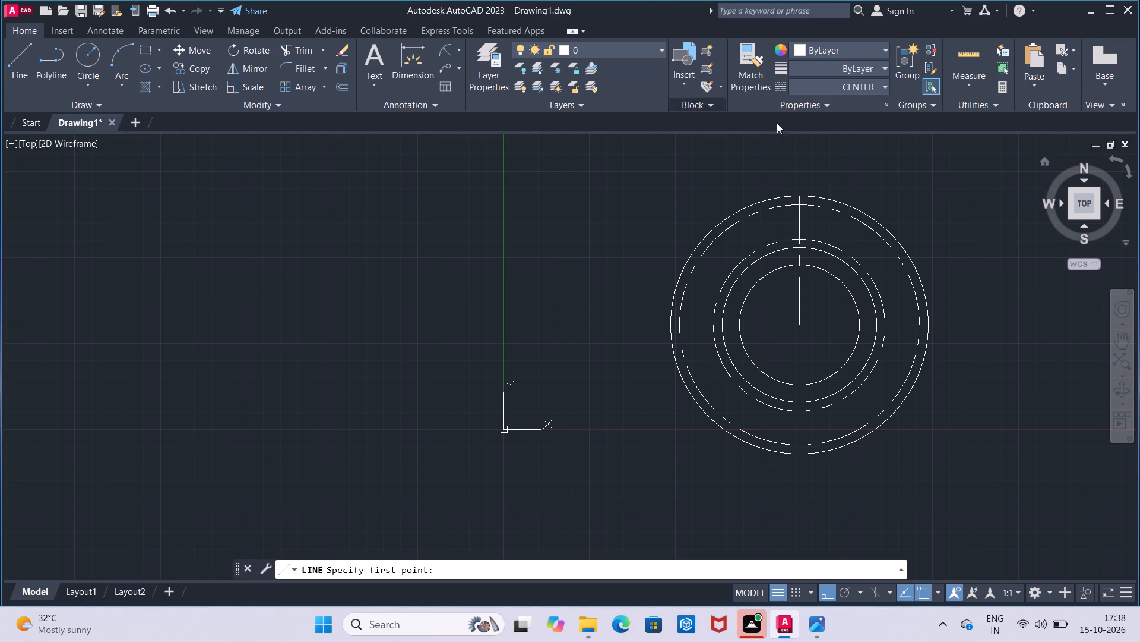
{"action": "left_click", "coordinate": [800, 319]}
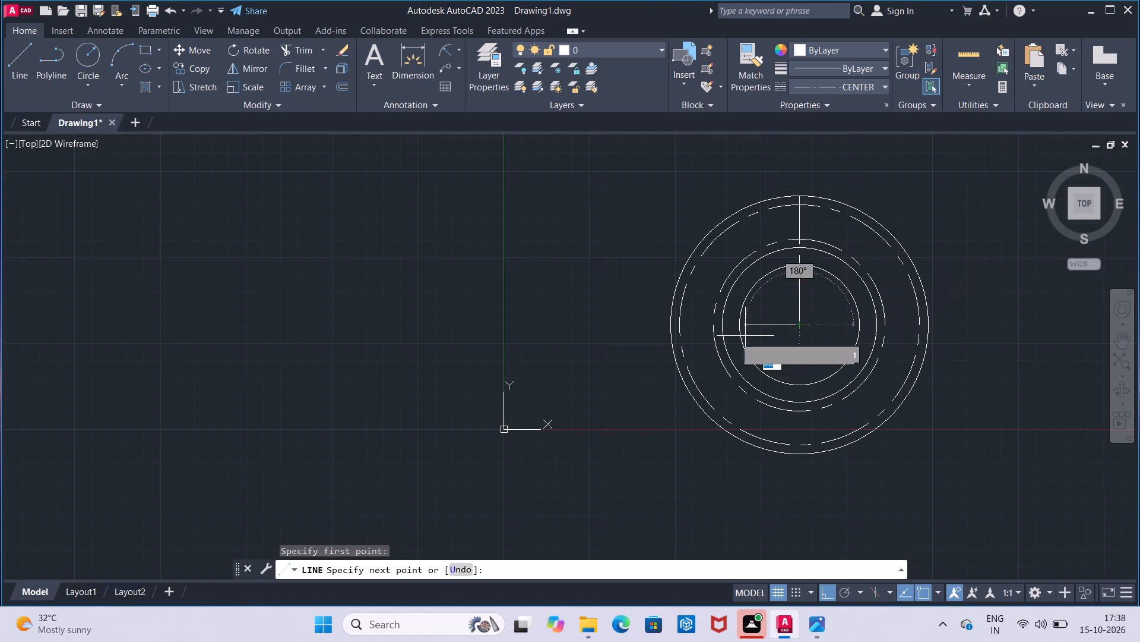
{"action": "type", "text": "75"}
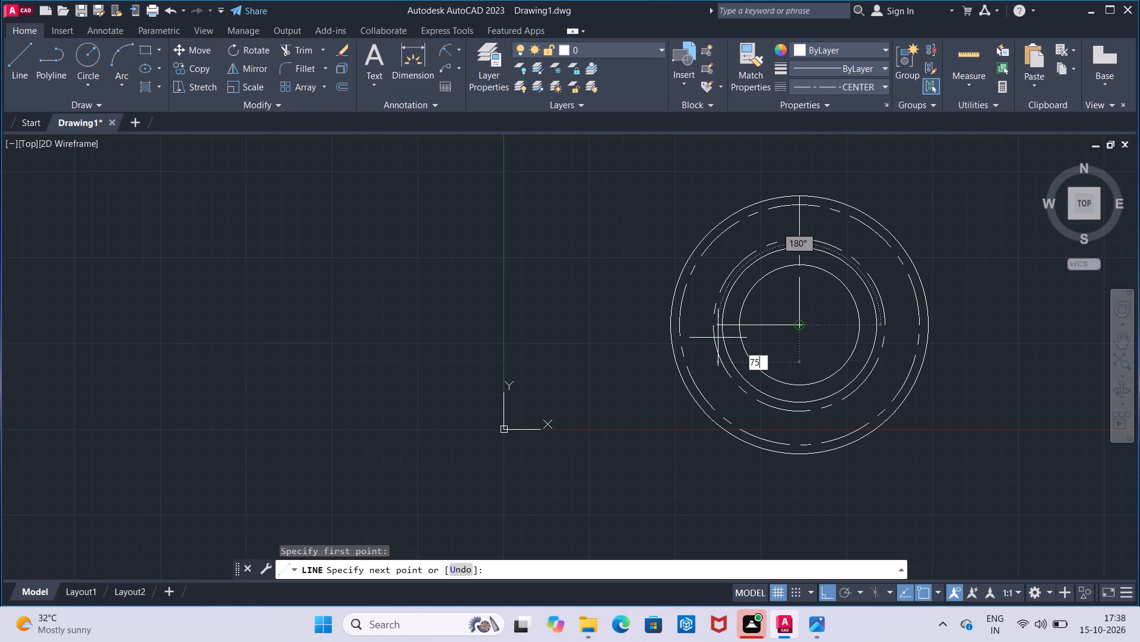
{"action": "key", "text": "Return"}
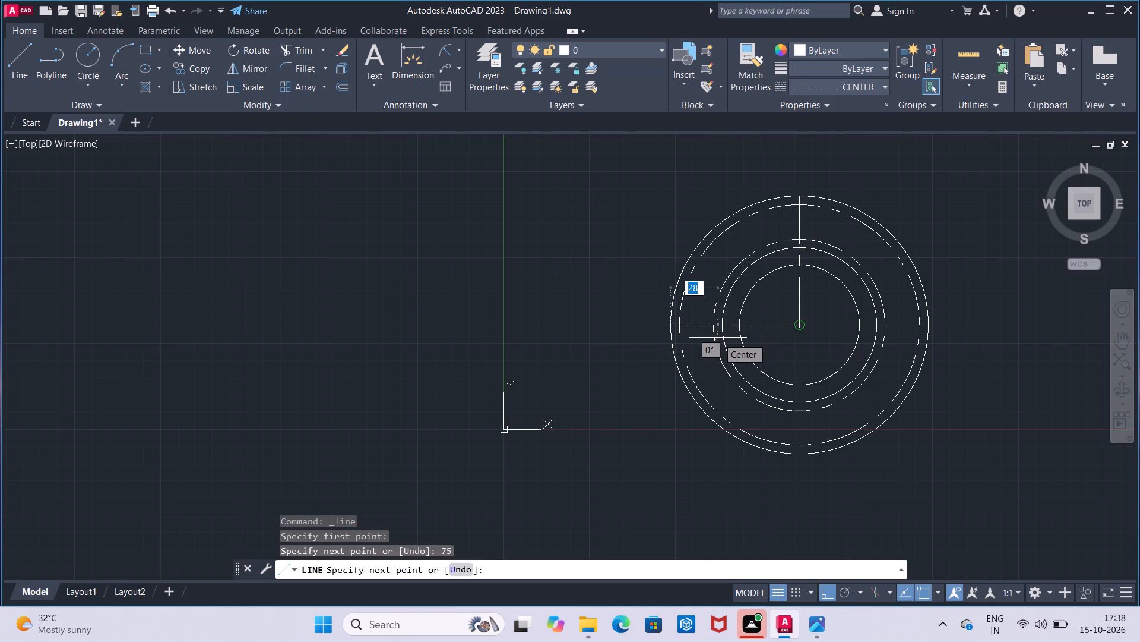
{"action": "key", "text": "Escape"}
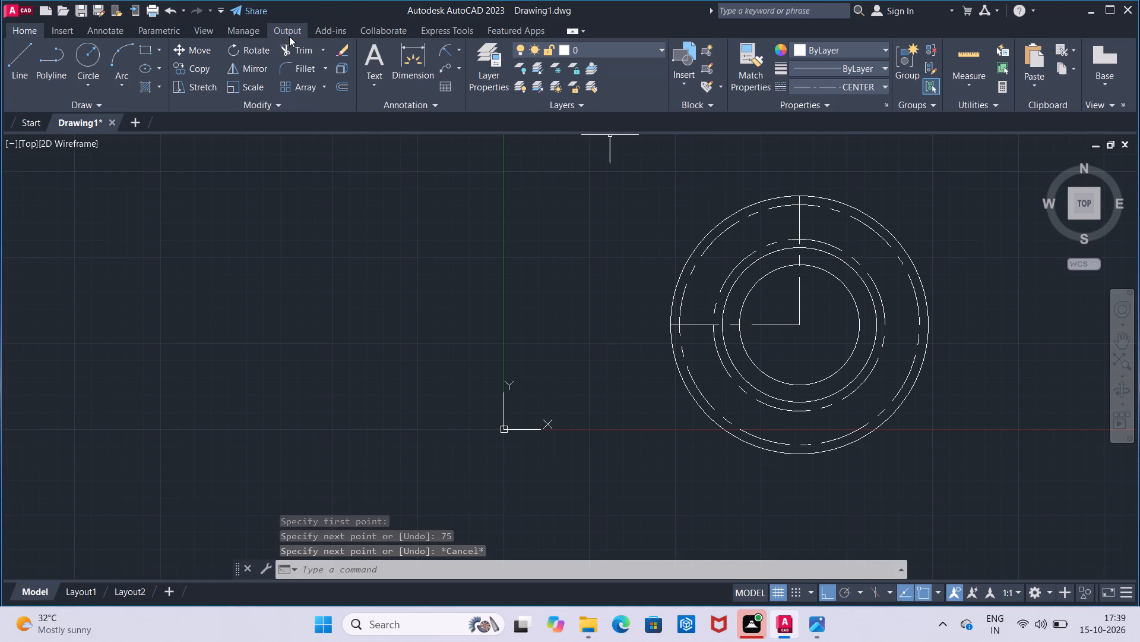
Extend the horizontal centre line through the circles to the opposite side of the outermost circle.
{"action": "left_click", "coordinate": [319, 52]}
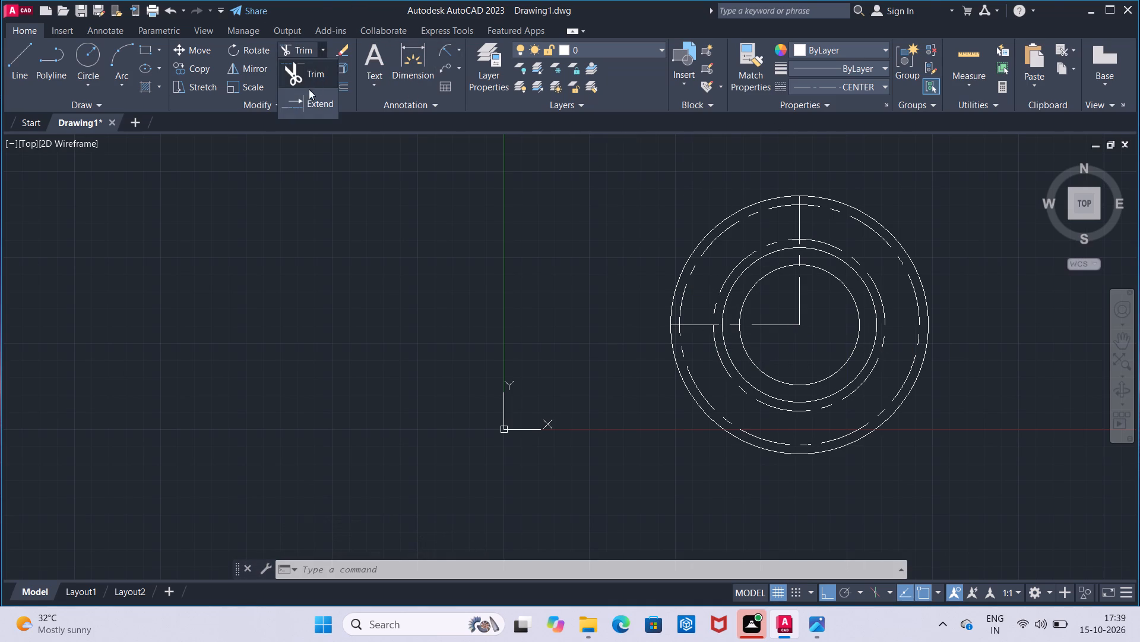
{"action": "left_click", "coordinate": [307, 96]}
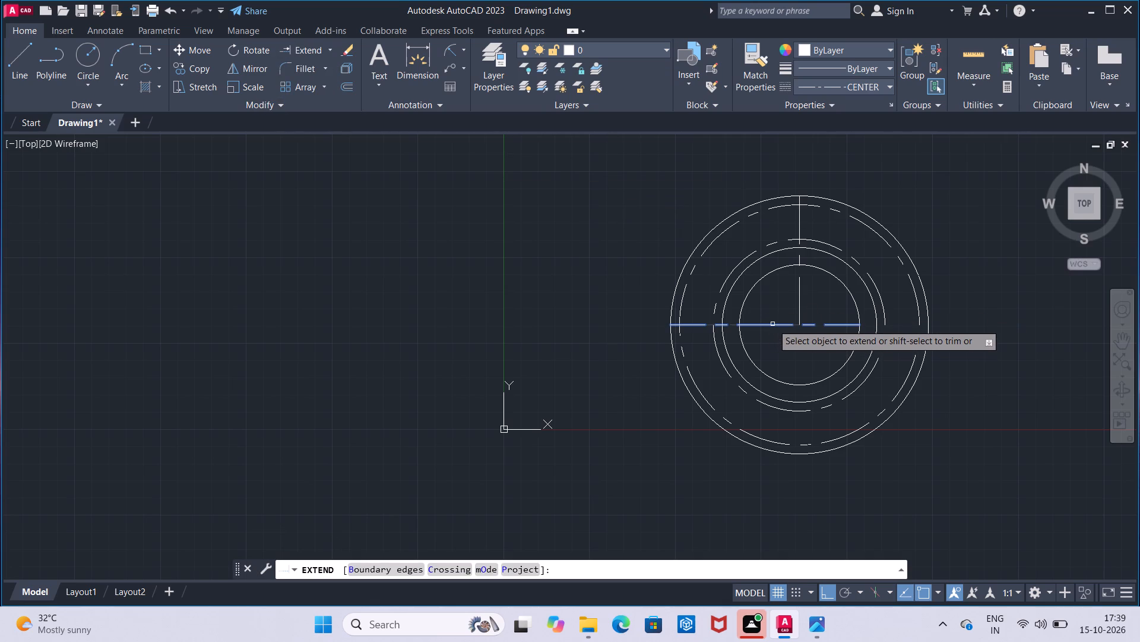
{"action": "left_click", "coordinate": [772, 324]}
{"action": "left_click", "coordinate": [772, 324]}
{"action": "left_click", "coordinate": [772, 324]}
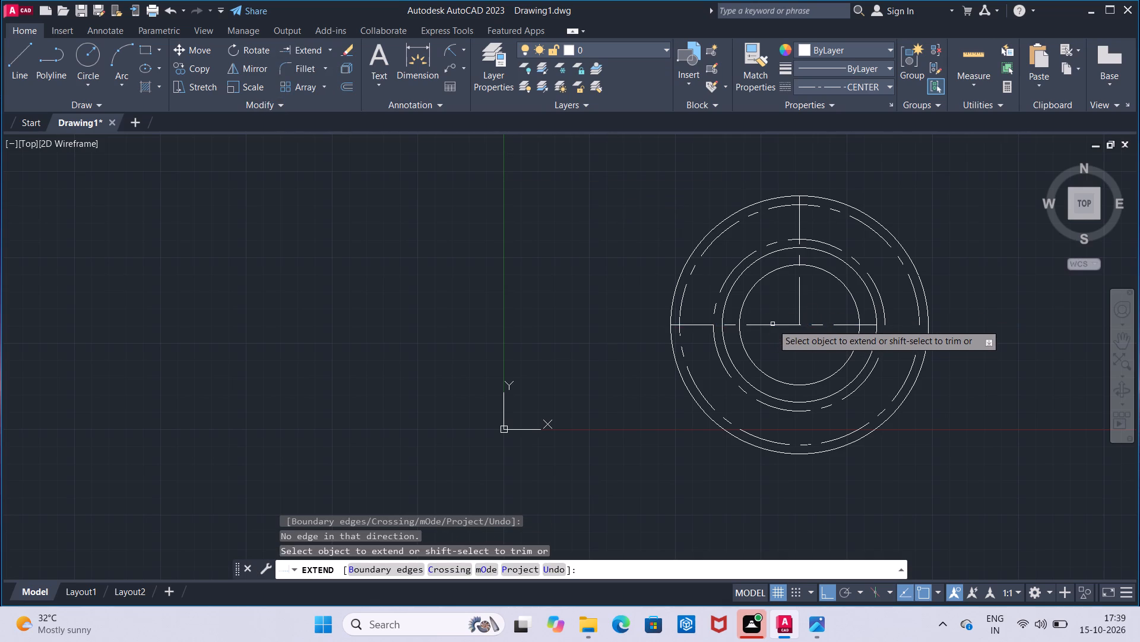
{"action": "left_click", "coordinate": [808, 324]}
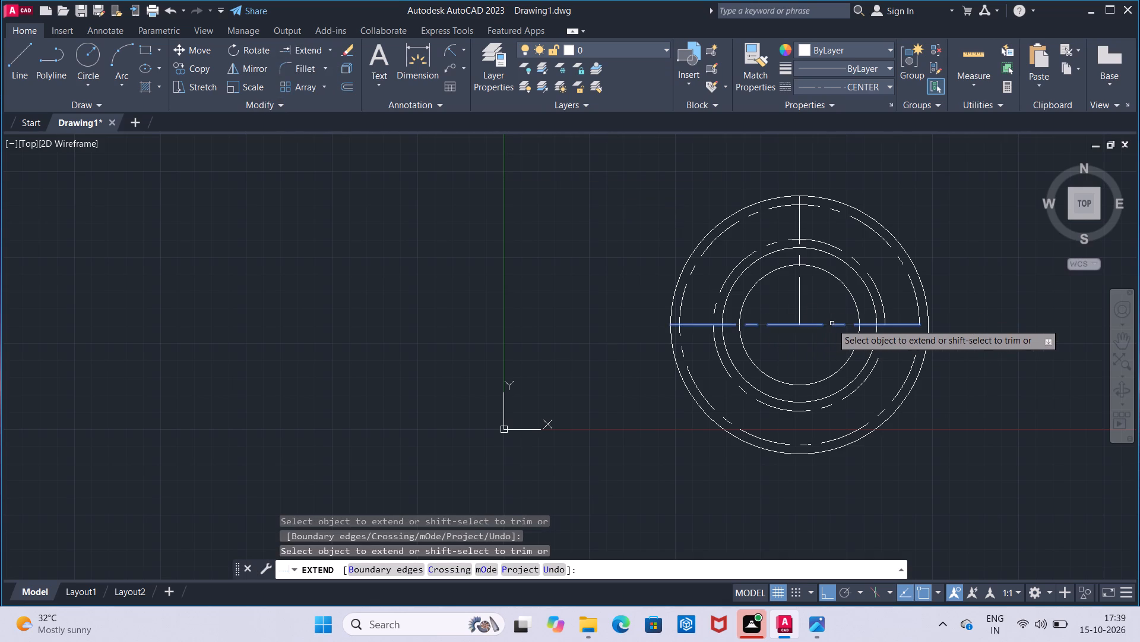
{"action": "left_click", "coordinate": [832, 323]}
{"action": "left_click", "coordinate": [853, 325]}
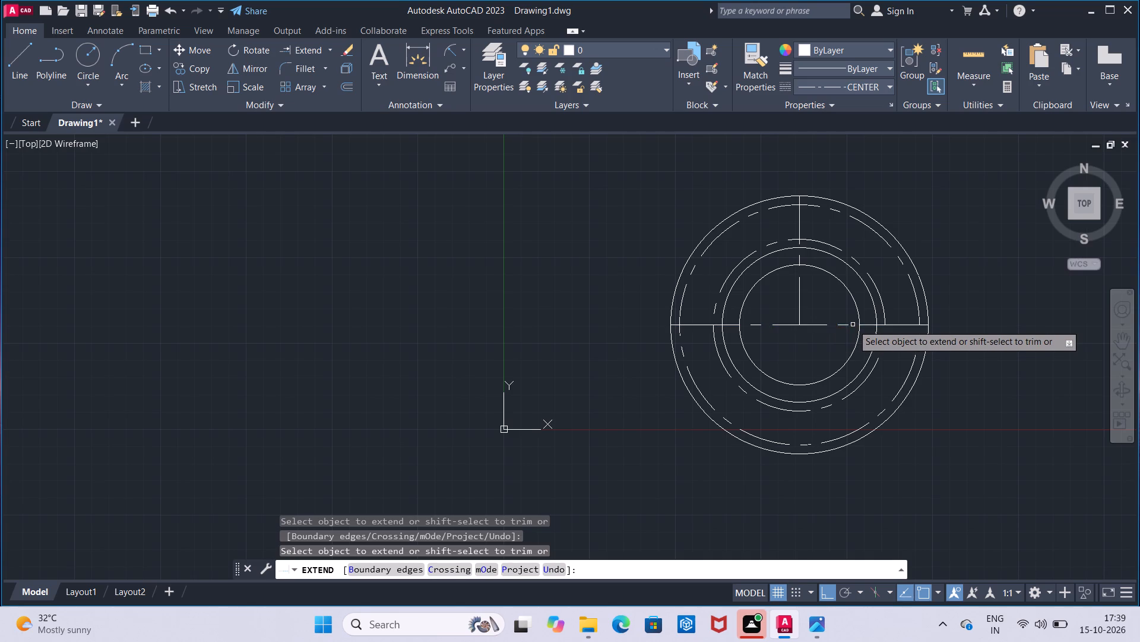
Extend the vertical centre line down through the circles to the bottom of the outermost circle.
{"action": "left_click", "coordinate": [798, 308]}
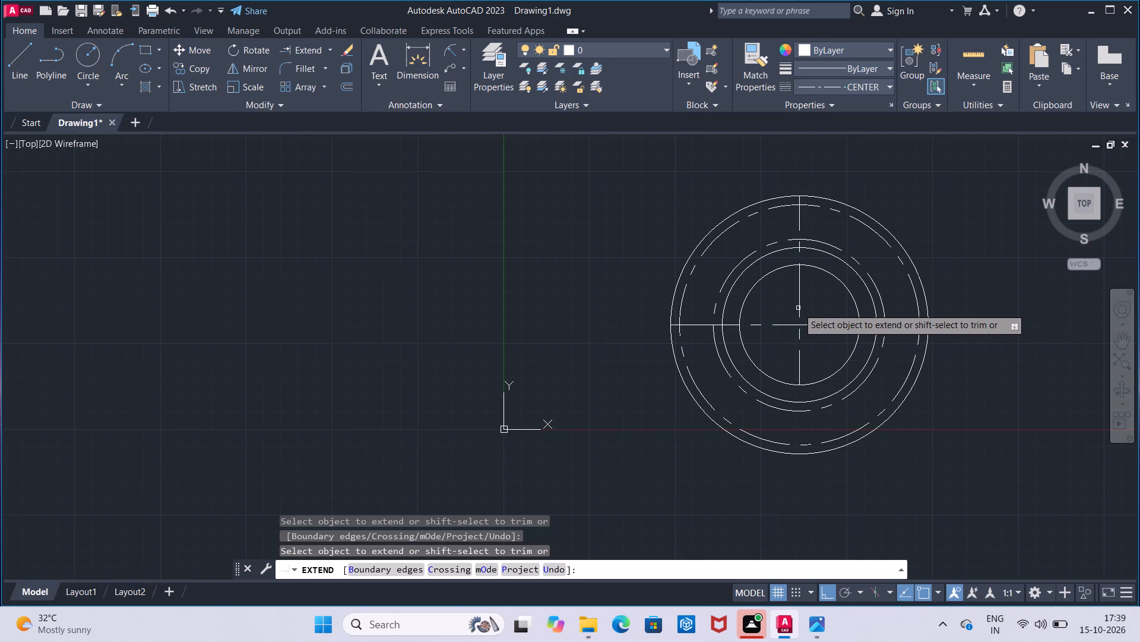
{"action": "left_click", "coordinate": [799, 308]}
{"action": "left_click", "coordinate": [799, 308]}
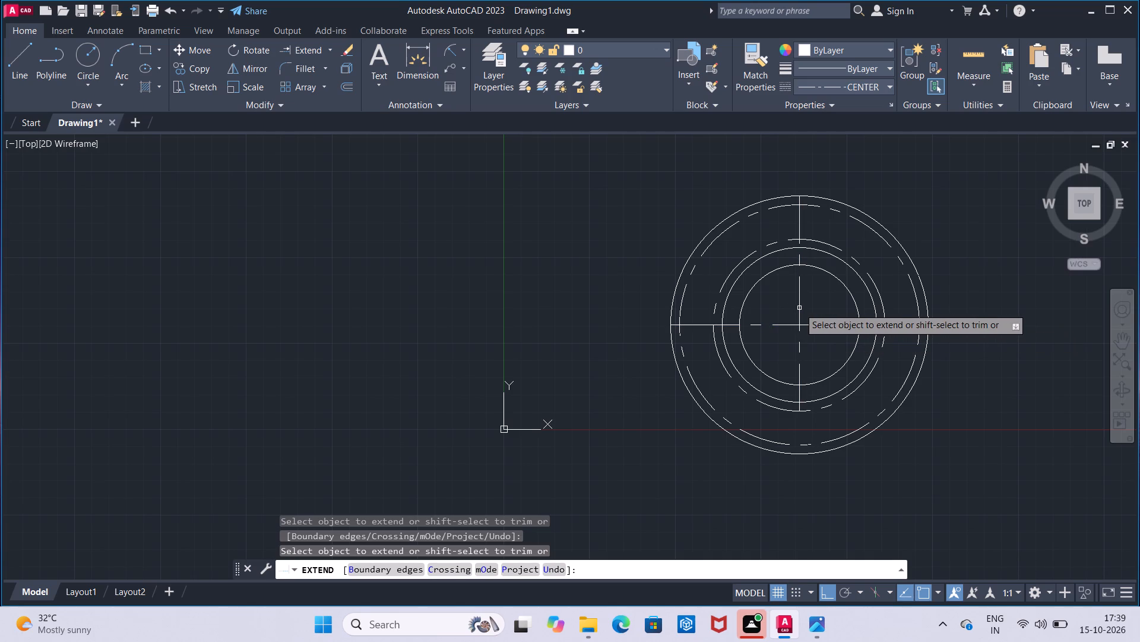
{"action": "left_click", "coordinate": [799, 308]}
{"action": "left_click", "coordinate": [799, 308]}
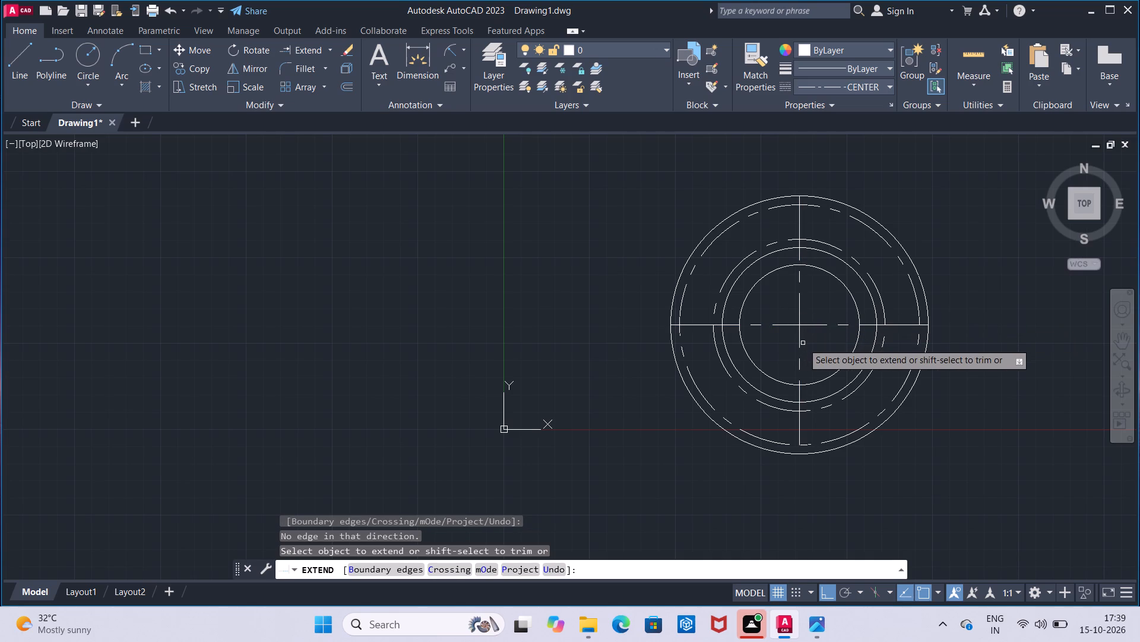
{"action": "left_click", "coordinate": [800, 346]}
{"action": "key", "text": "Escape"}
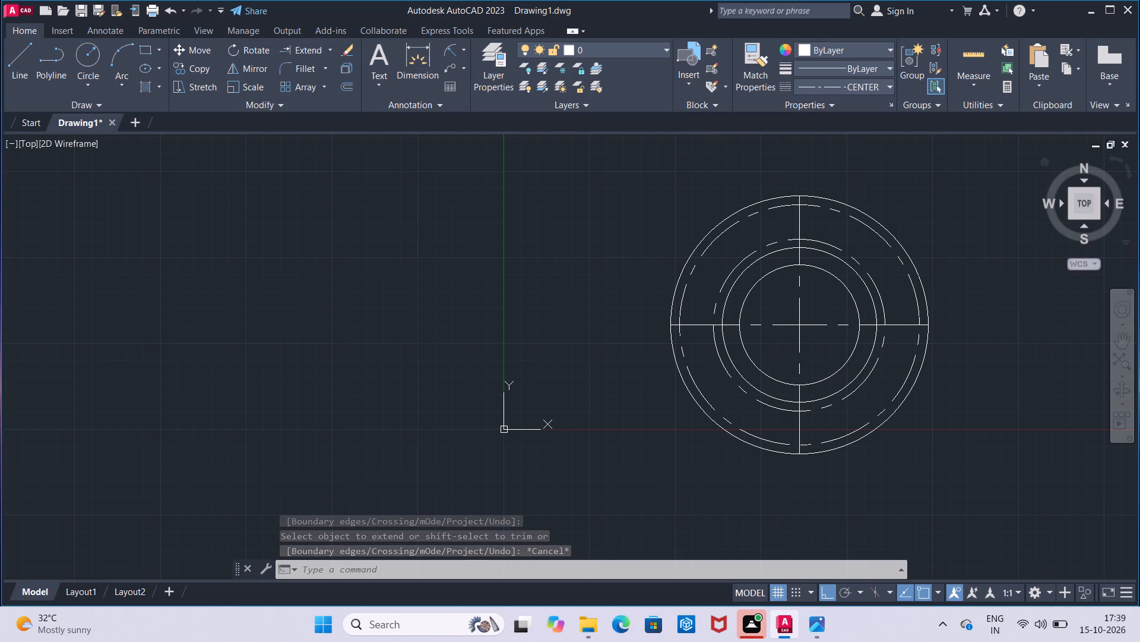
Draw a circle of radius 10 in ByLayer linetype in the empty space left of the bearing view.
{"action": "left_click", "coordinate": [797, 86]}
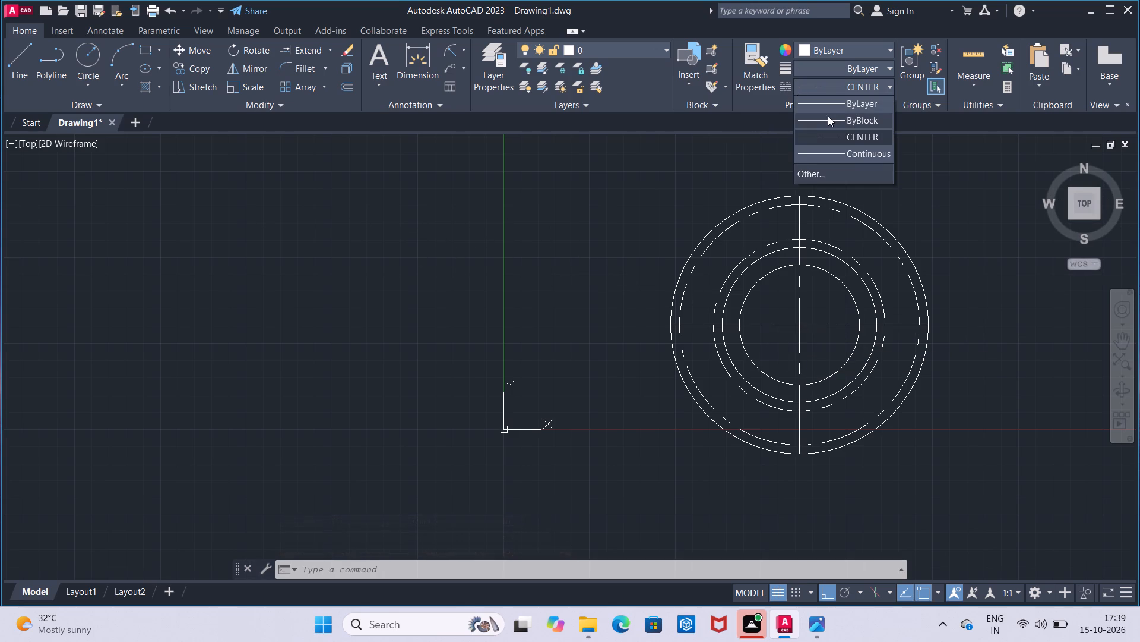
{"action": "left_click", "coordinate": [831, 106]}
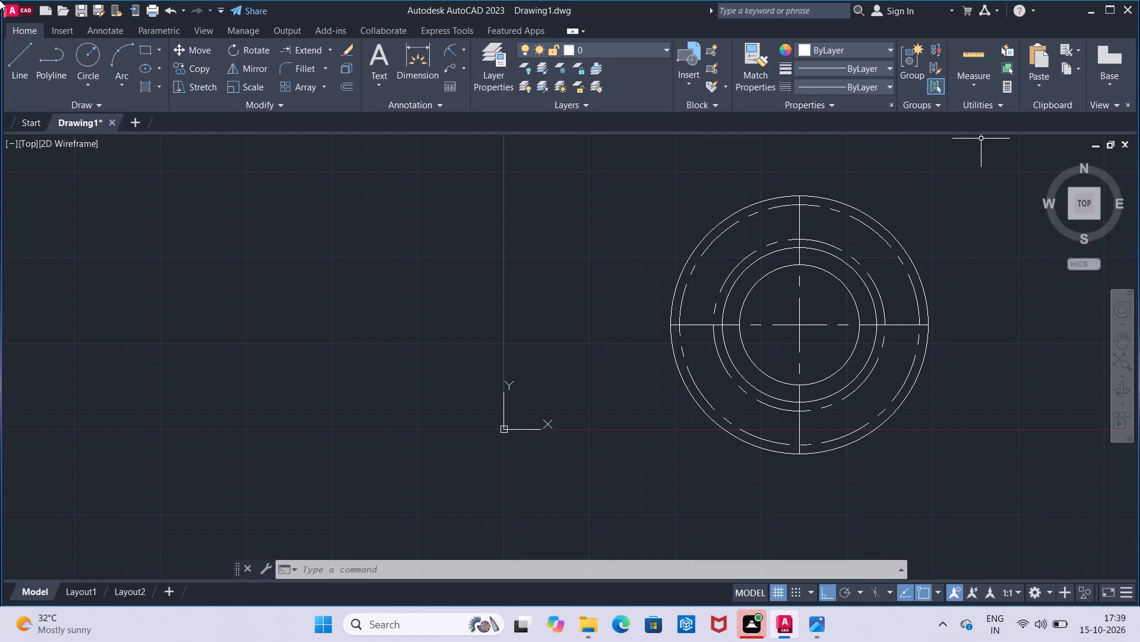
{"action": "left_click", "coordinate": [104, 46]}
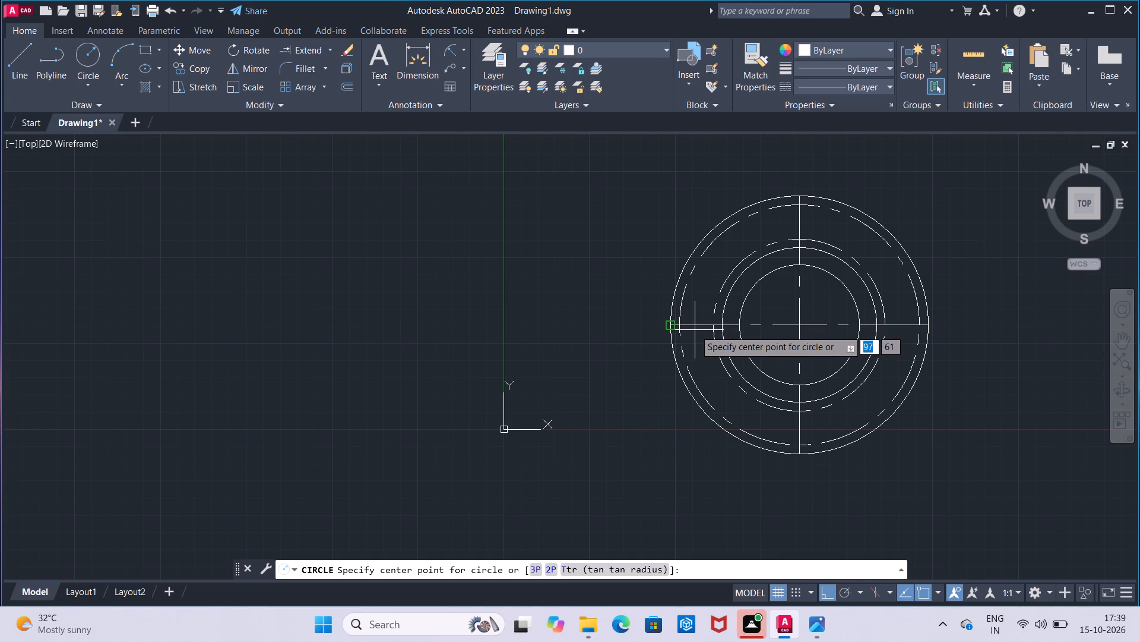
{"action": "left_click", "coordinate": [569, 320]}
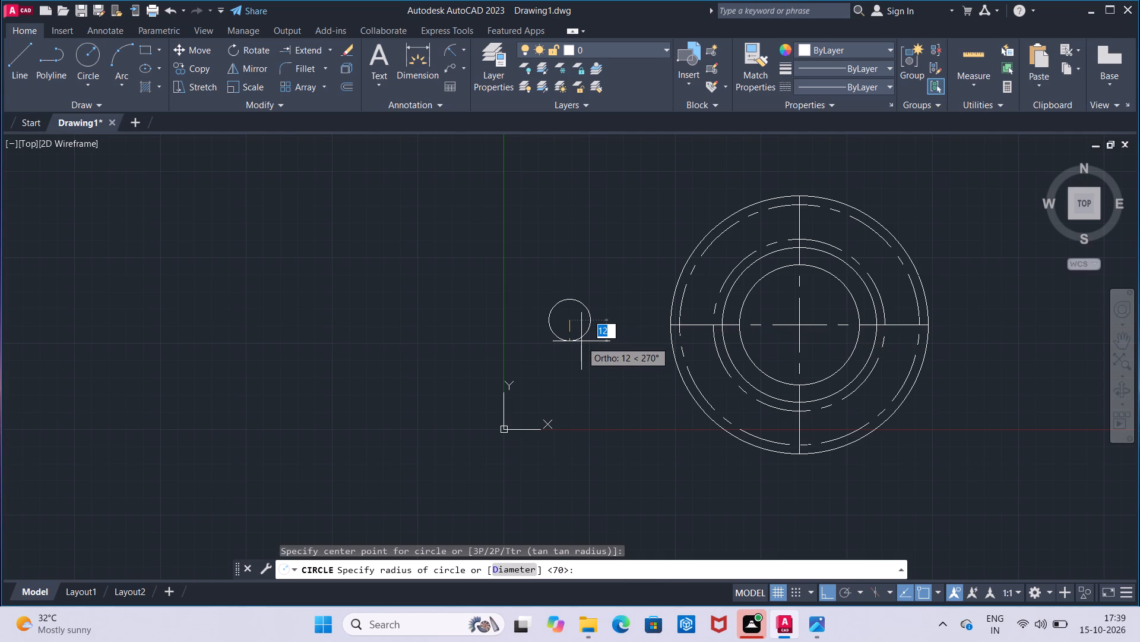
{"action": "key", "text": "1"}
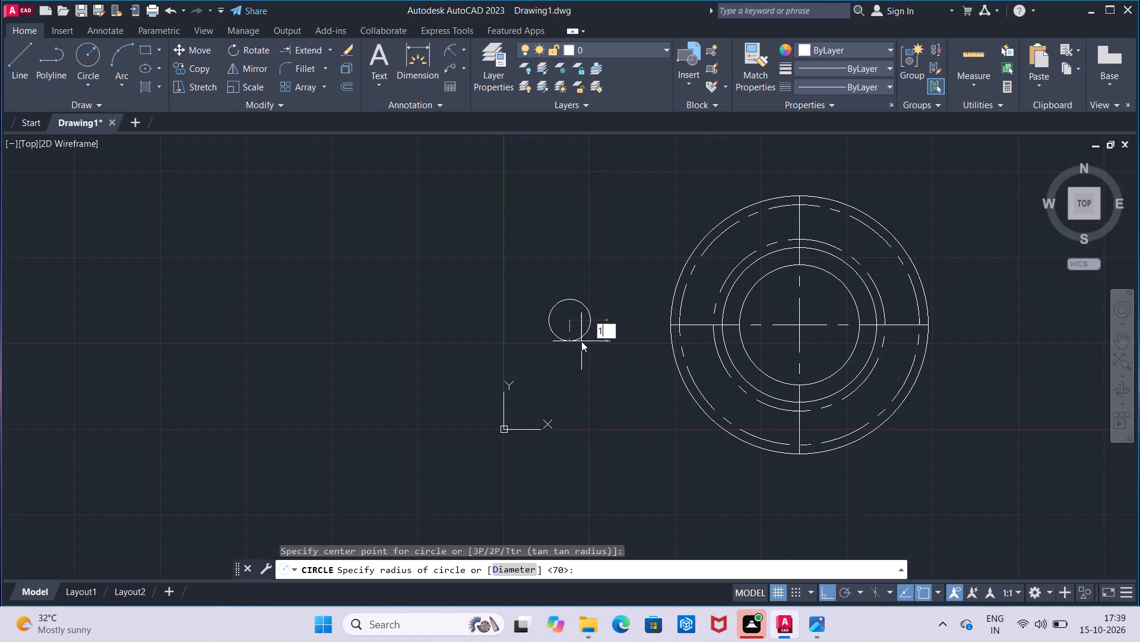
{"action": "key", "text": "0"}
{"action": "key", "text": "Return"}
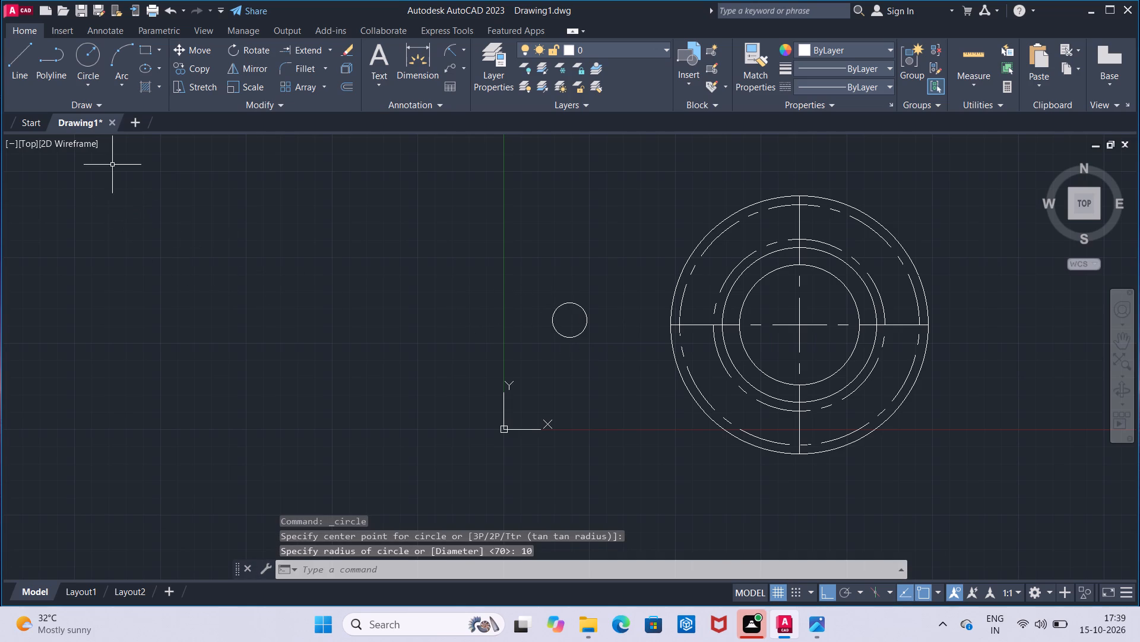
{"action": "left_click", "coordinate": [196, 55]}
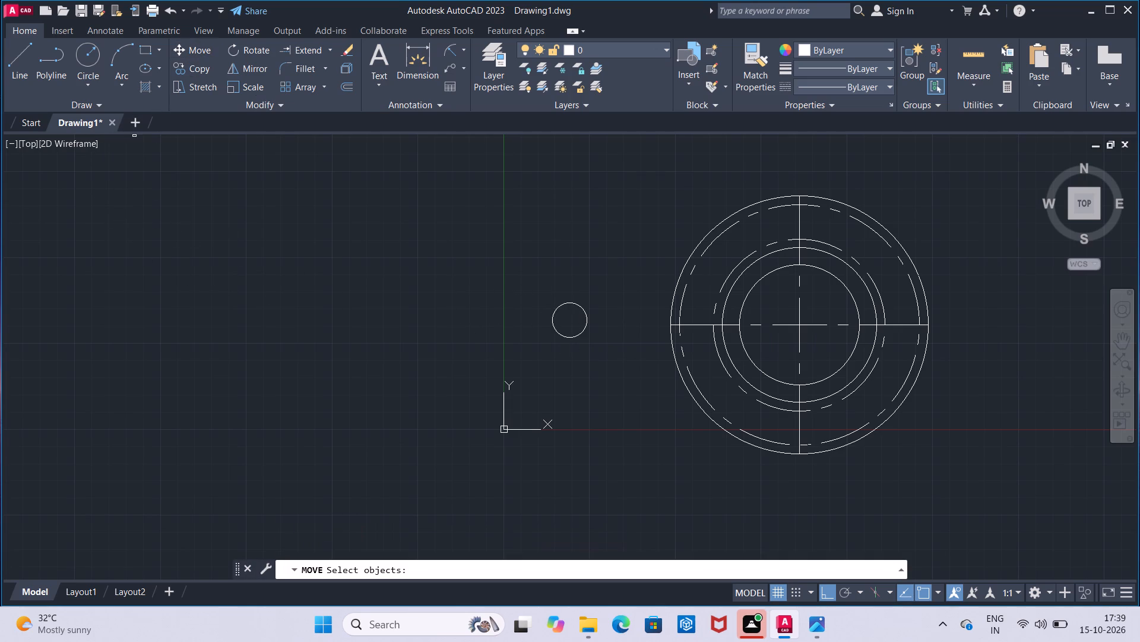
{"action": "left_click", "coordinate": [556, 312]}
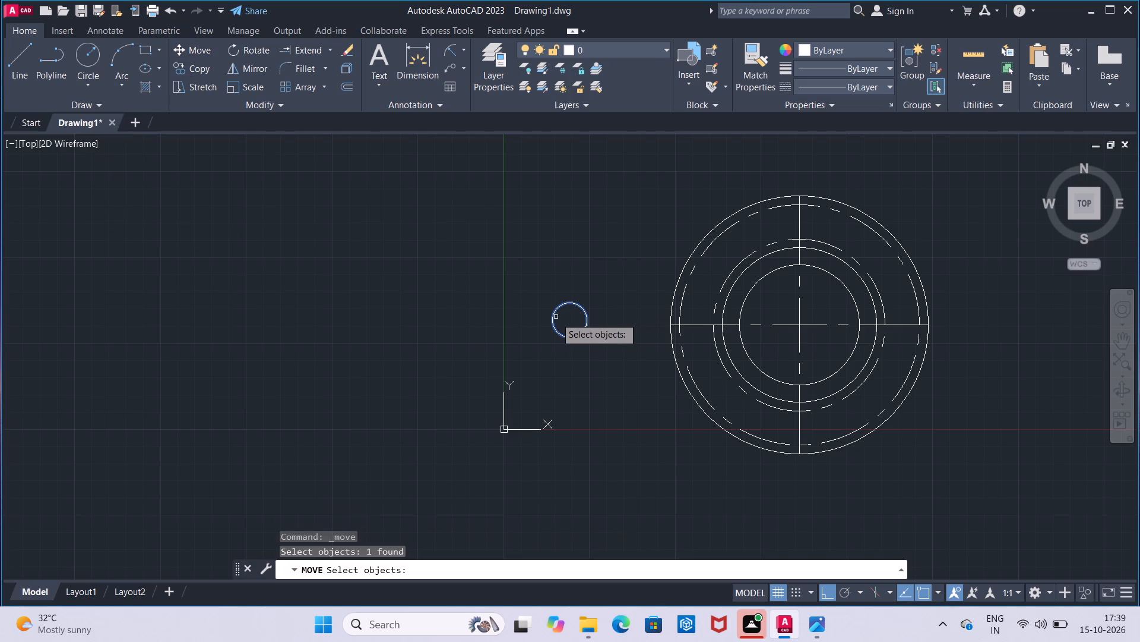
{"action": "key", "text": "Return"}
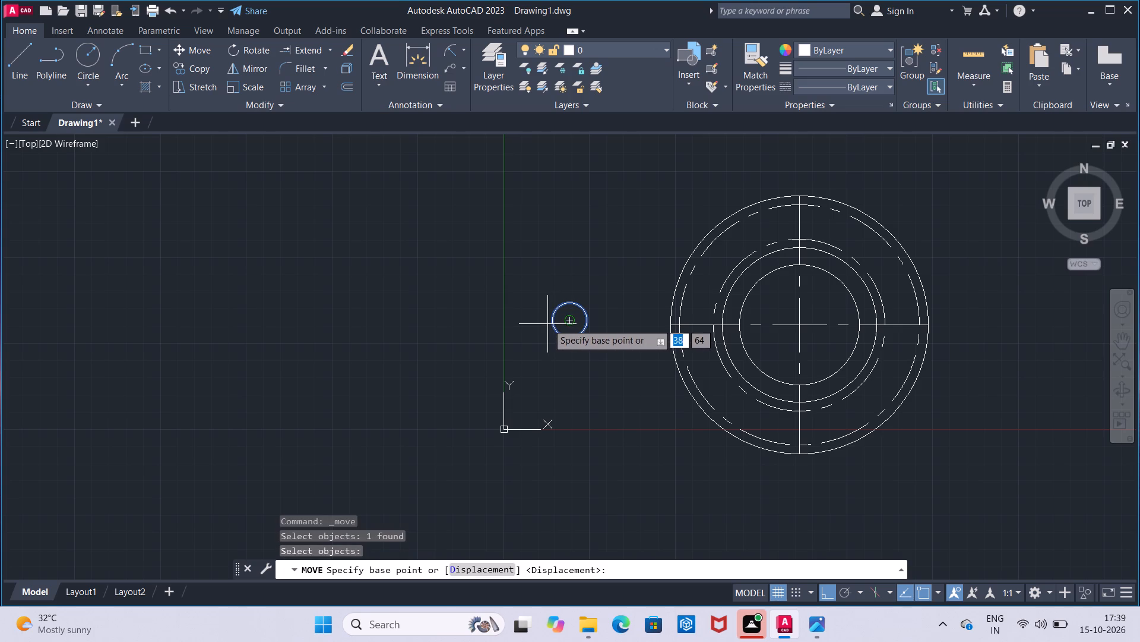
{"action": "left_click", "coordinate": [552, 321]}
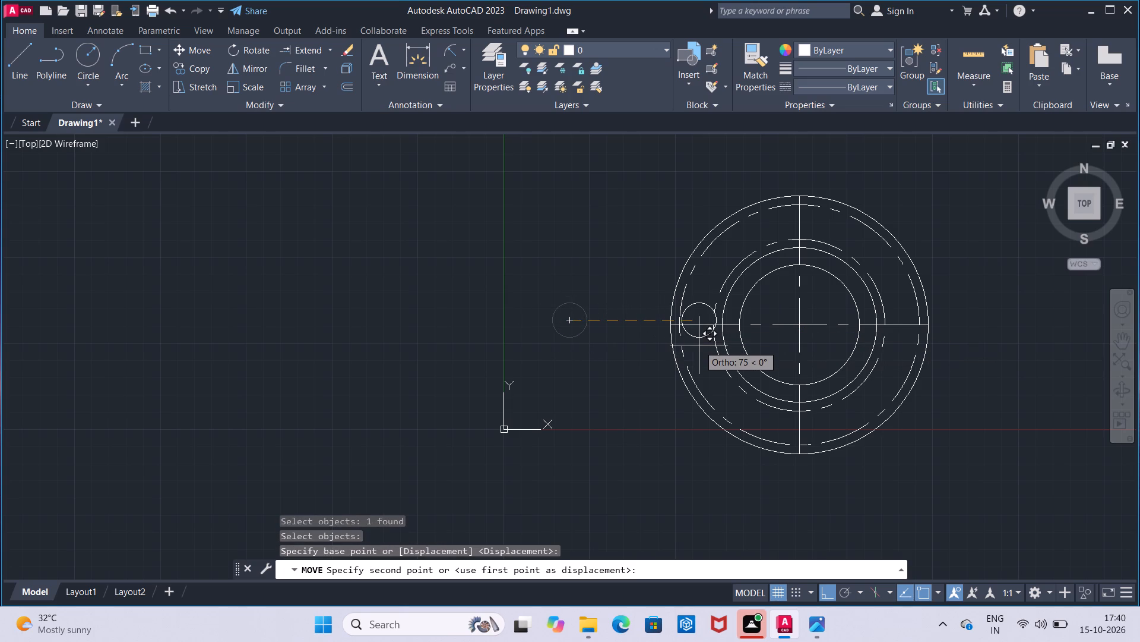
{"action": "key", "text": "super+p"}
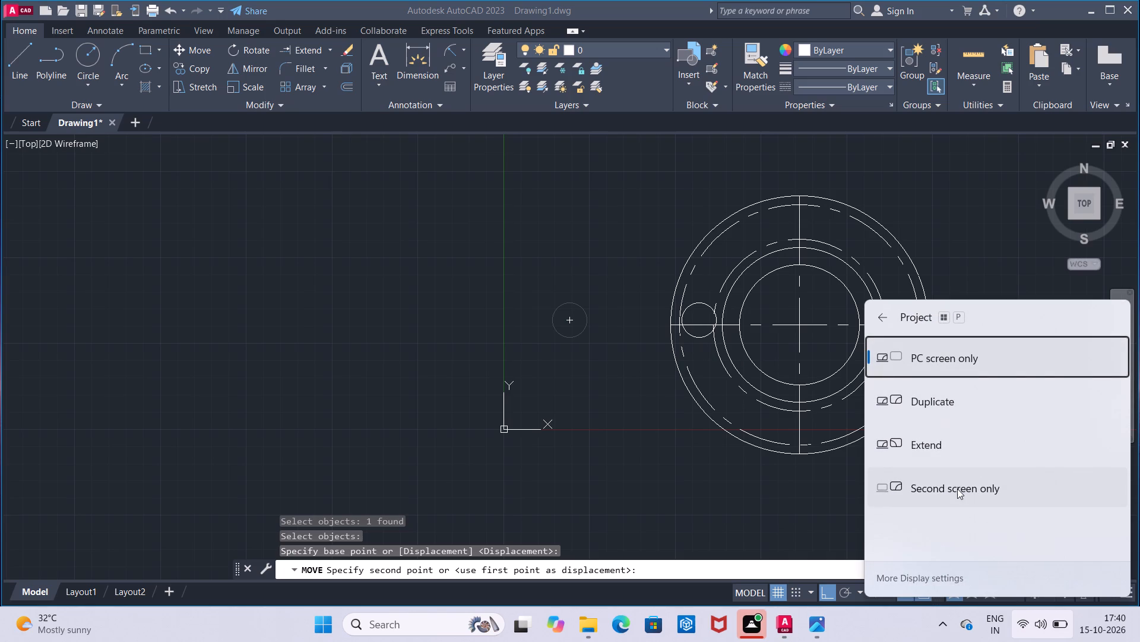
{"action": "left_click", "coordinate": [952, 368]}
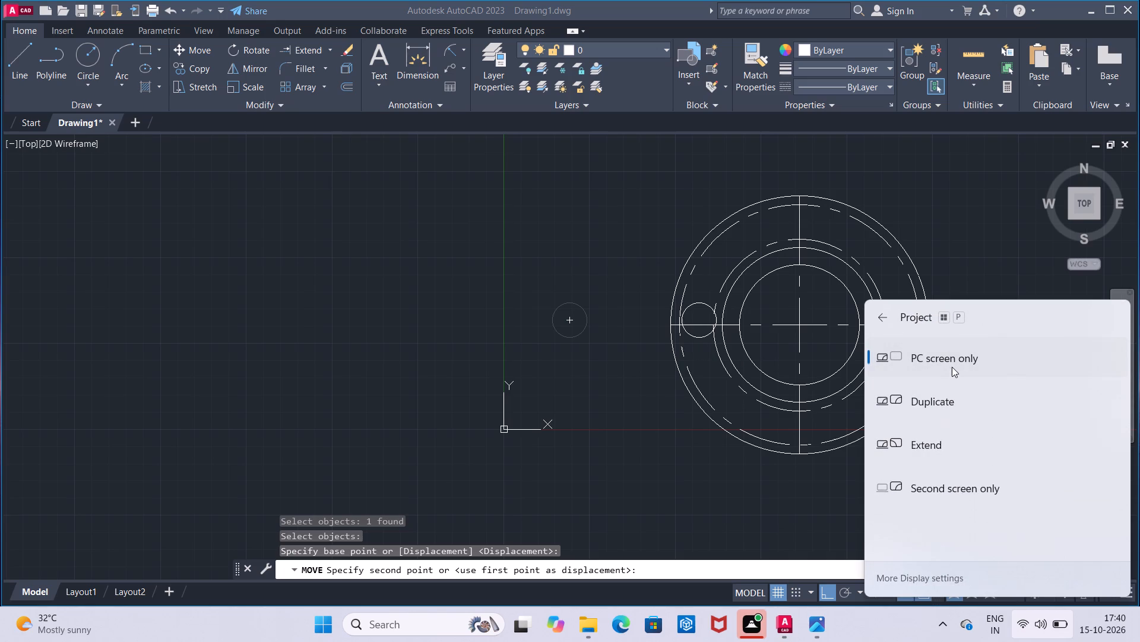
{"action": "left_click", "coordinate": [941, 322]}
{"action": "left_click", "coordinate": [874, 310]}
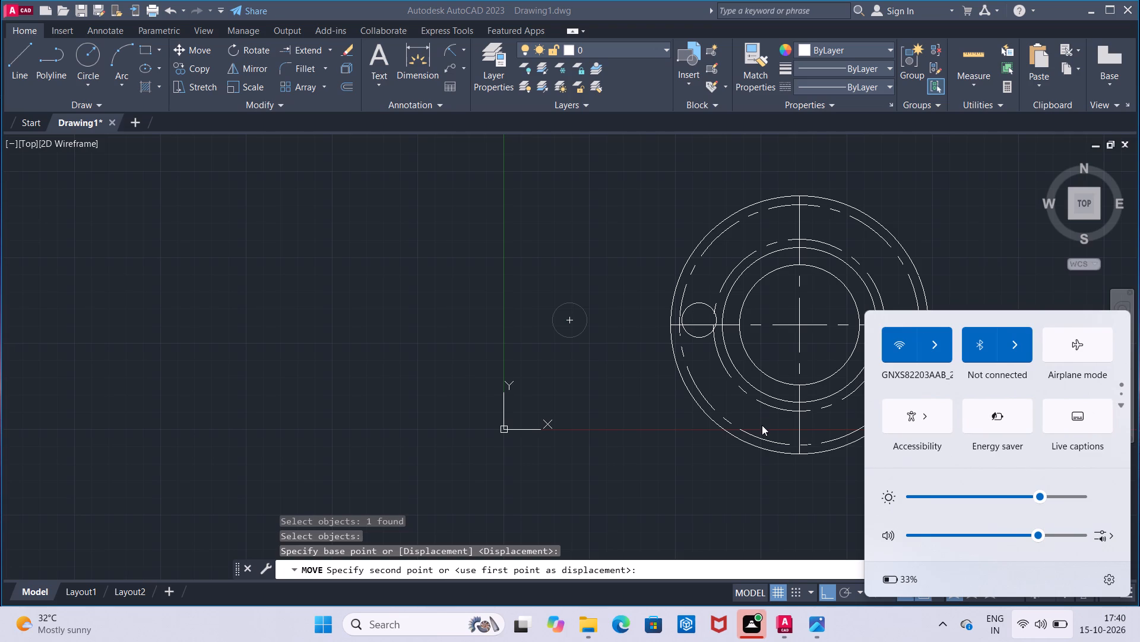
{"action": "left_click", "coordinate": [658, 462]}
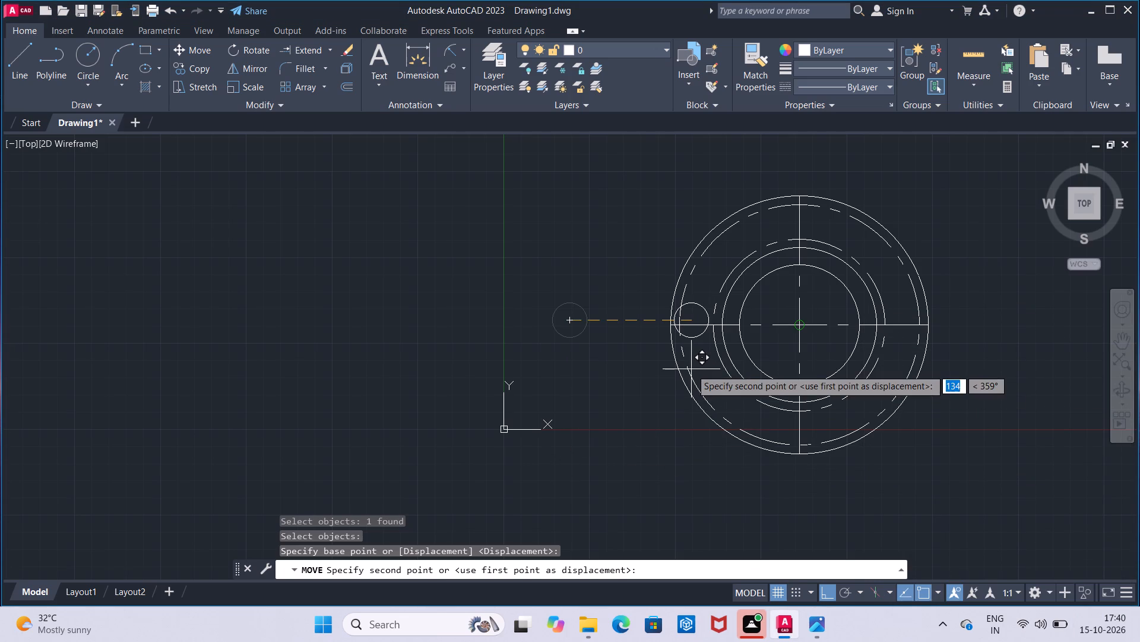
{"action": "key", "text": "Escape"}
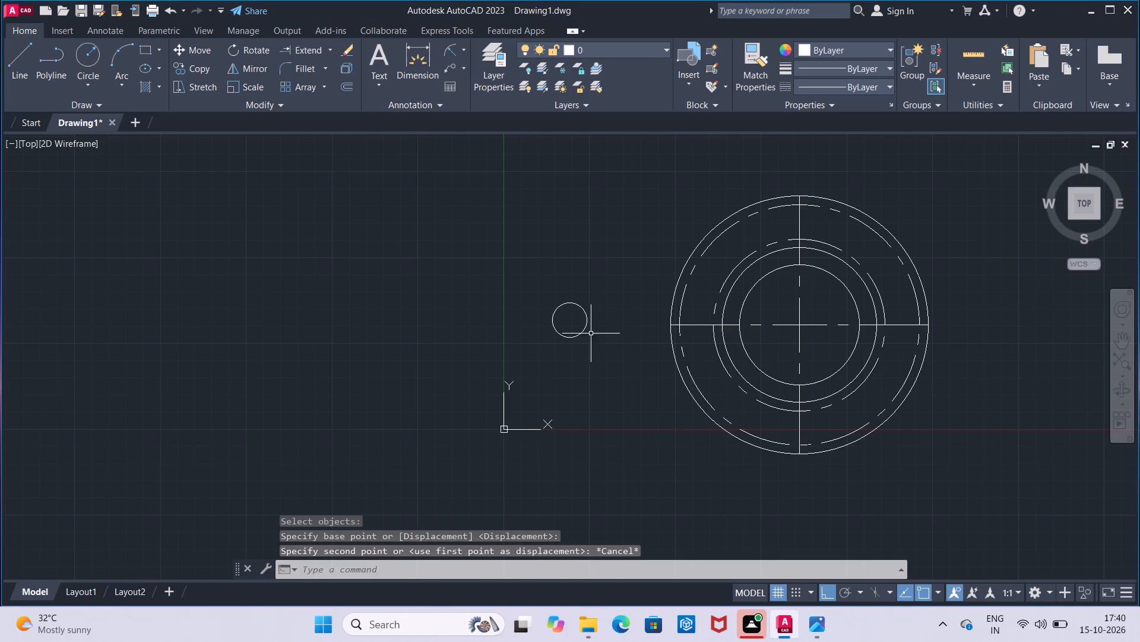
Delete the radius 10 circle in the empty space left of the bearing view.
{"action": "left_click", "coordinate": [585, 331]}
{"action": "key", "text": "Delete"}
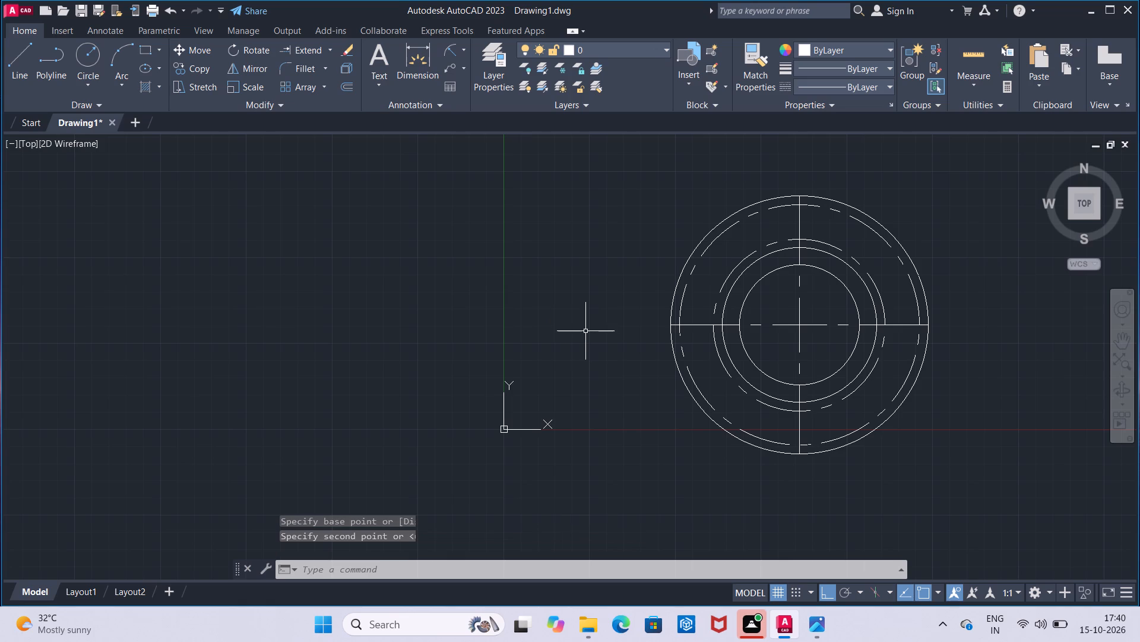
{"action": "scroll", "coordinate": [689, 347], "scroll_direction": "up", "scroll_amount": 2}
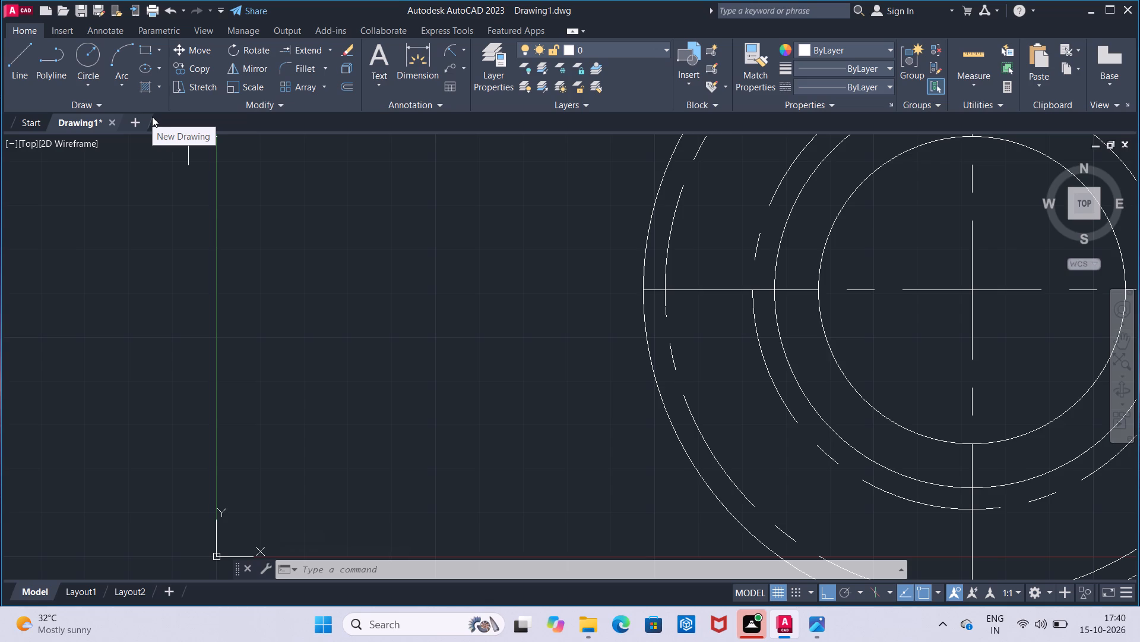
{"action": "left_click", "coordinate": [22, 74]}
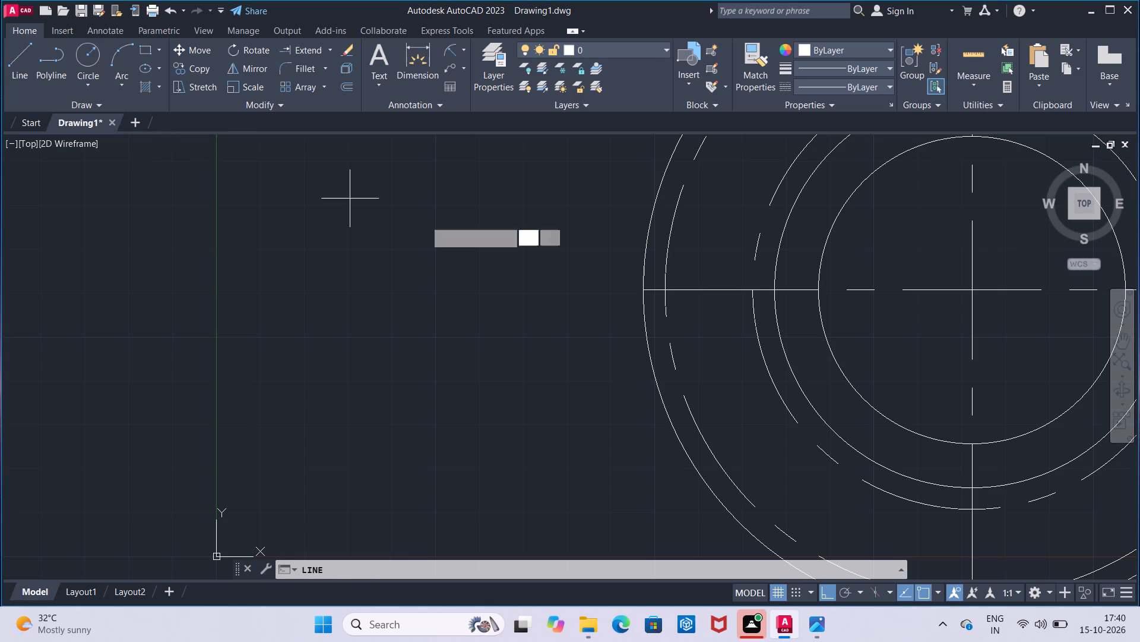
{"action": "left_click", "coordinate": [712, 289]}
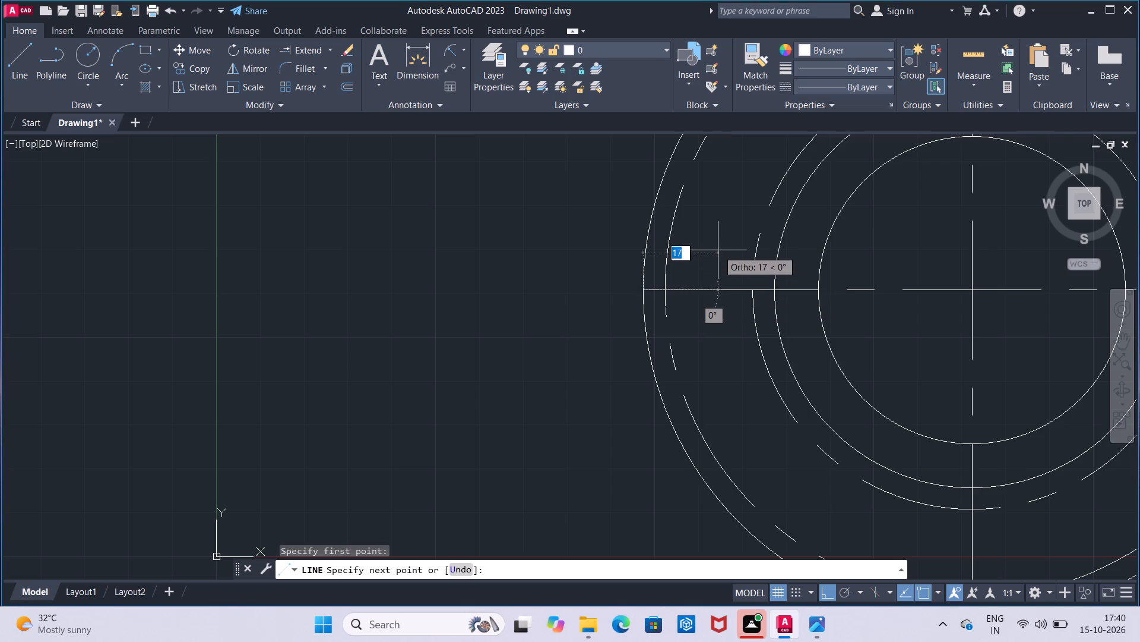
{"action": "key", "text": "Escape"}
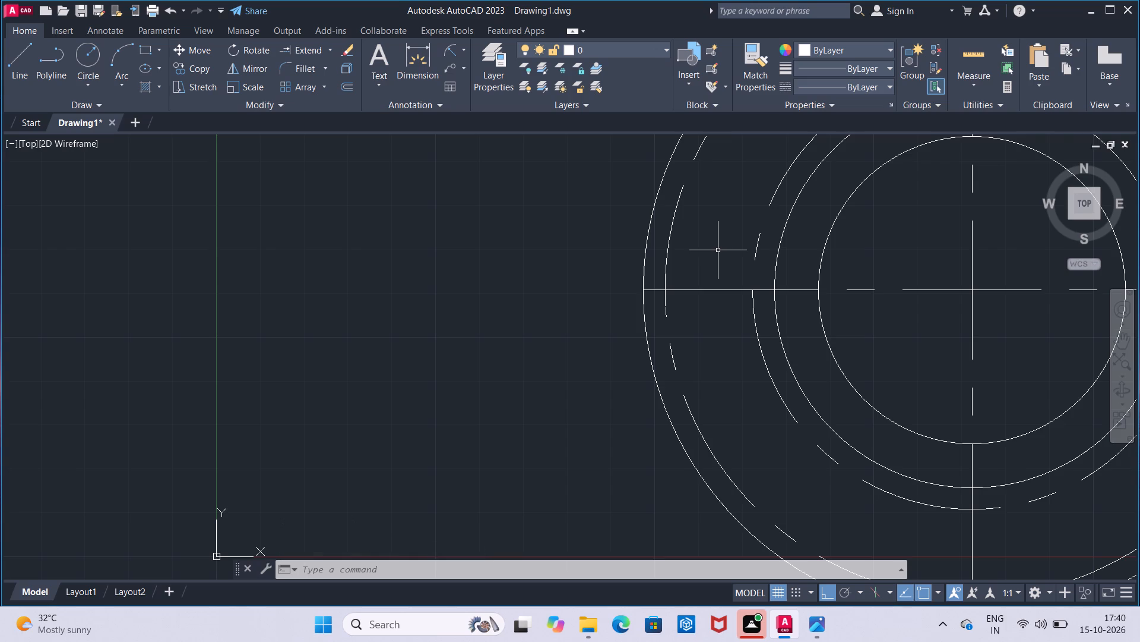
Draw a circle of radius 10 at the common centre of the bearing's concentric circles.
{"action": "scroll", "coordinate": [718, 250], "scroll_direction": "down", "scroll_amount": 2}
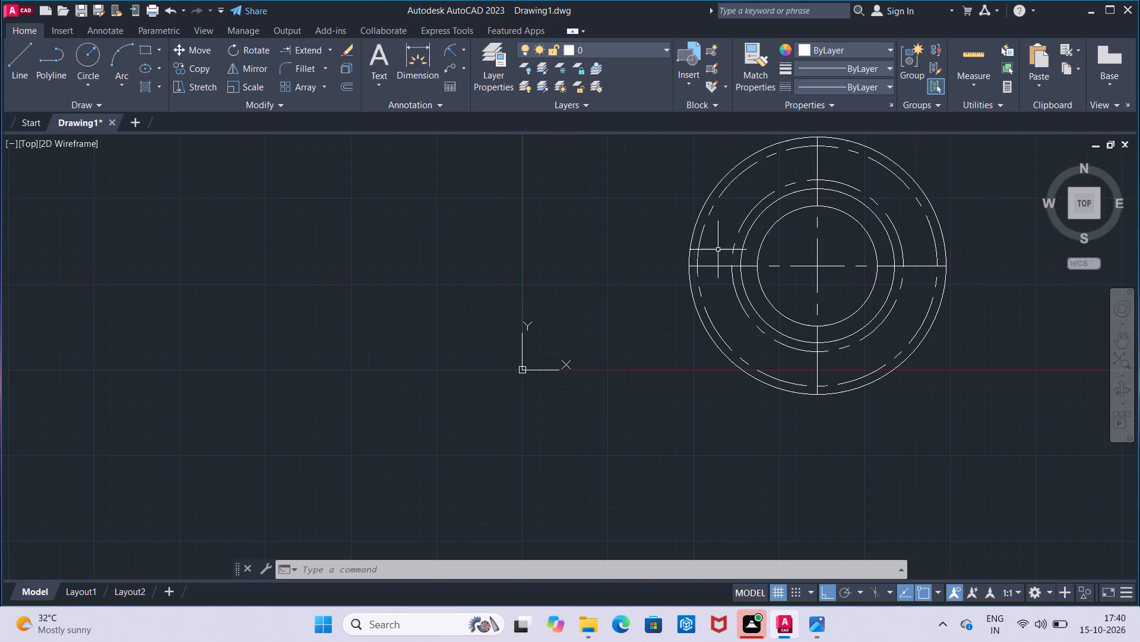
{"action": "scroll", "coordinate": [718, 250], "scroll_direction": "up", "scroll_amount": 1}
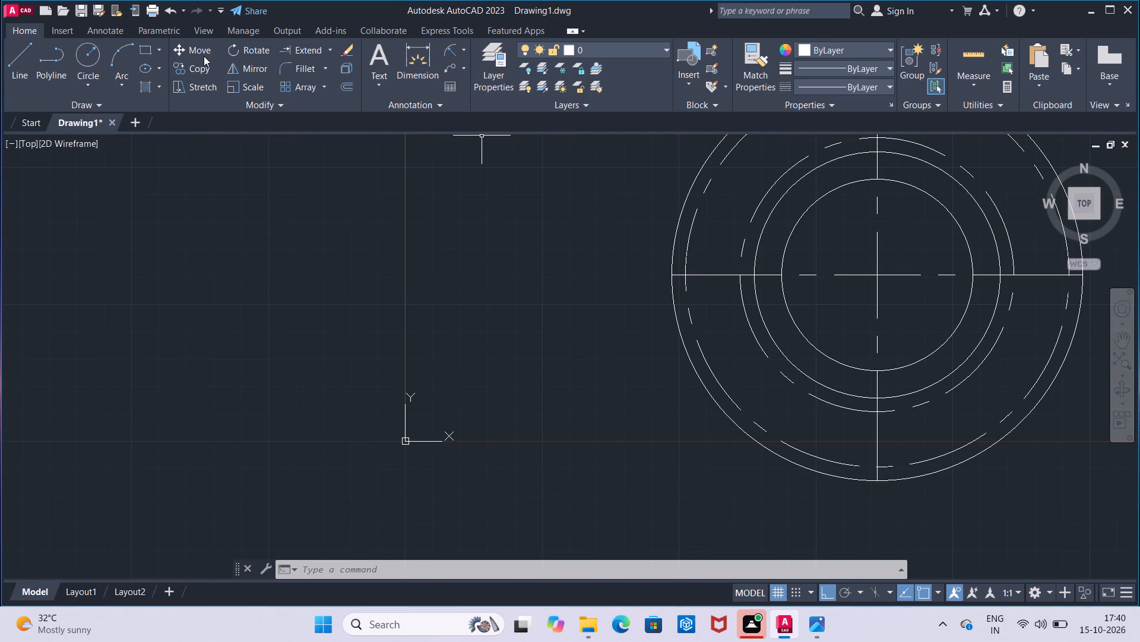
{"action": "left_click", "coordinate": [94, 62]}
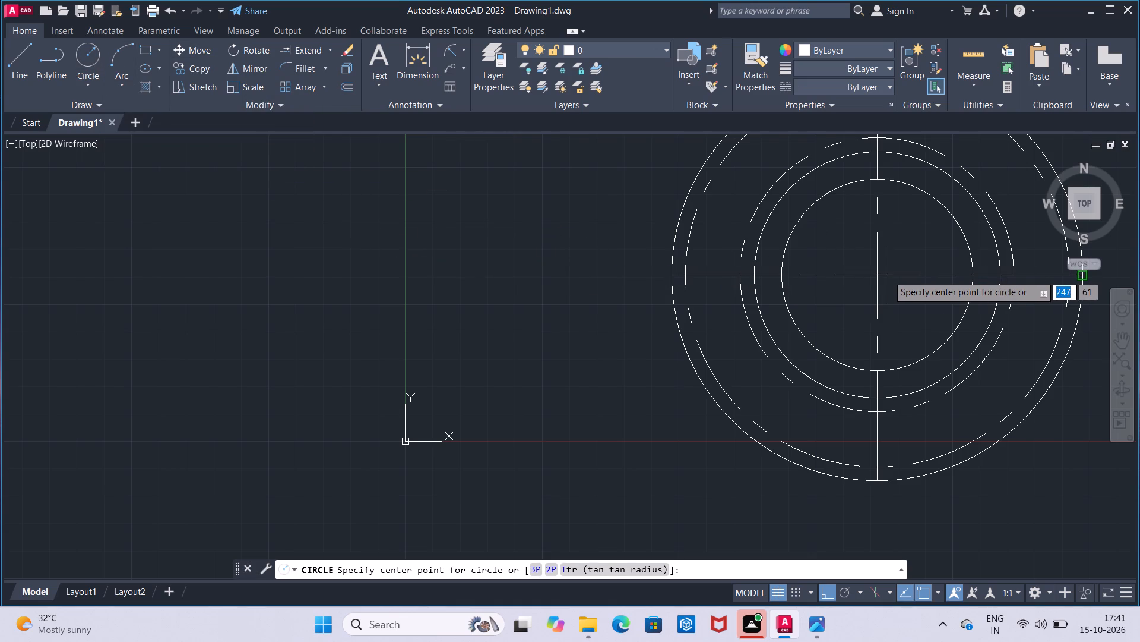
{"action": "left_click", "coordinate": [875, 274]}
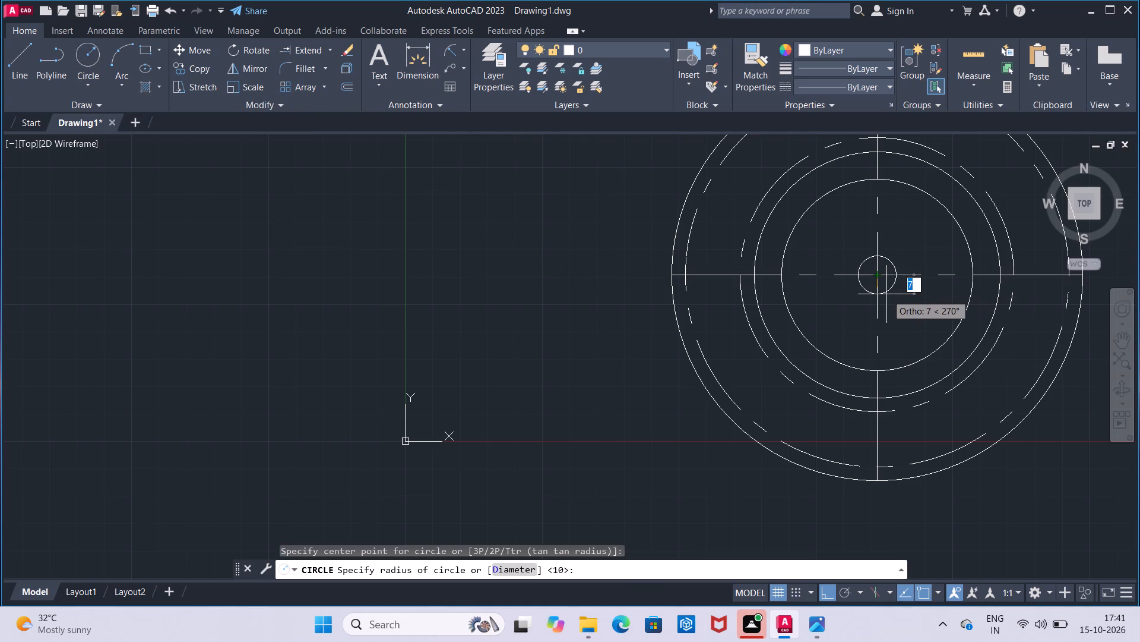
{"action": "type", "text": "10"}
{"action": "key", "text": "Return"}
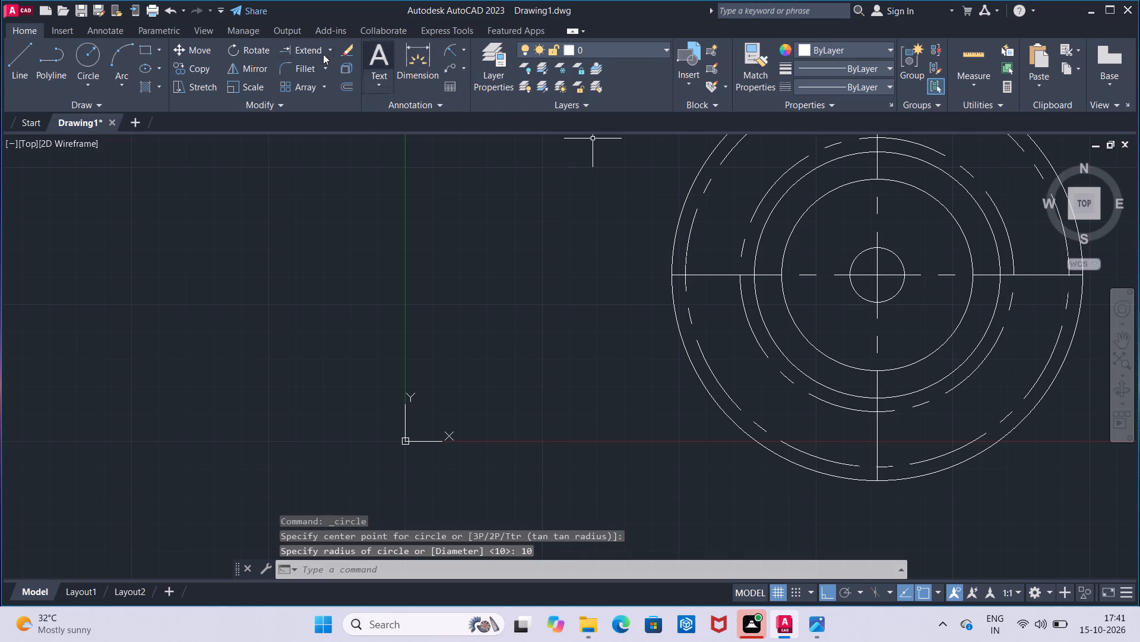
Move the radius 10 circle from its left quadrant 60 left, to where the outer dashed circle meets the horizontal centre line.
{"action": "left_click", "coordinate": [208, 51]}
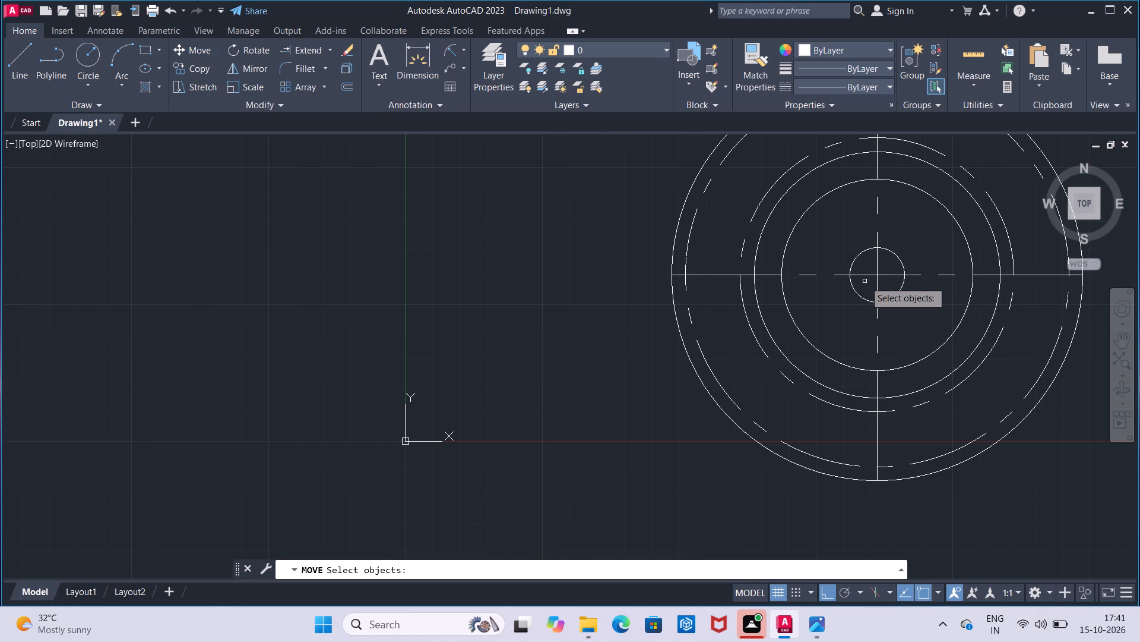
{"action": "left_click", "coordinate": [854, 287]}
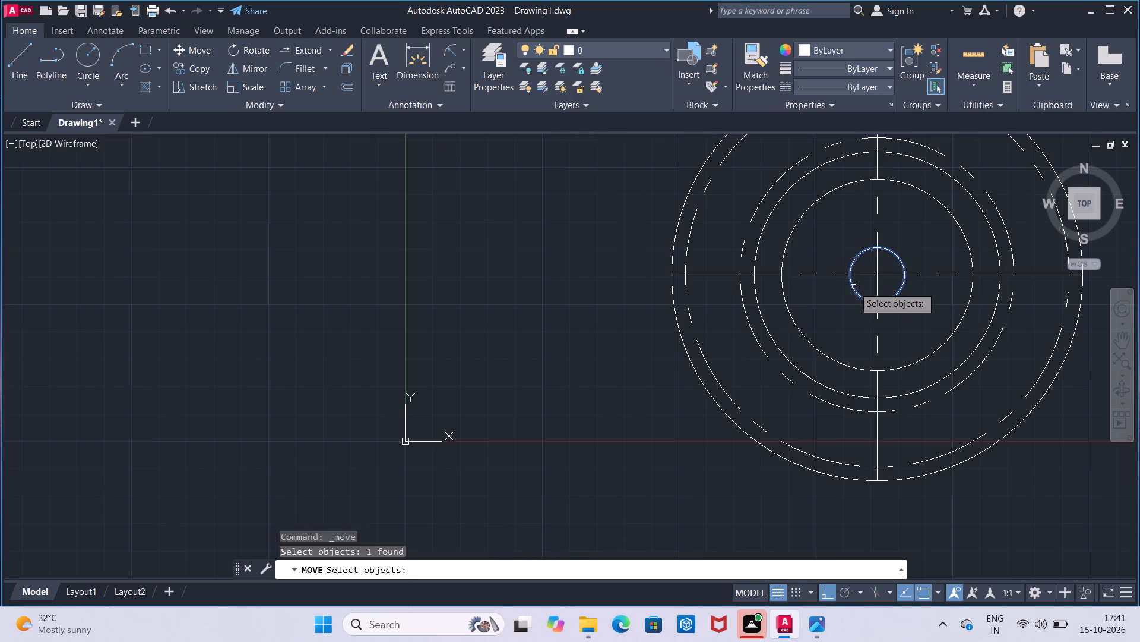
{"action": "key", "text": "Return"}
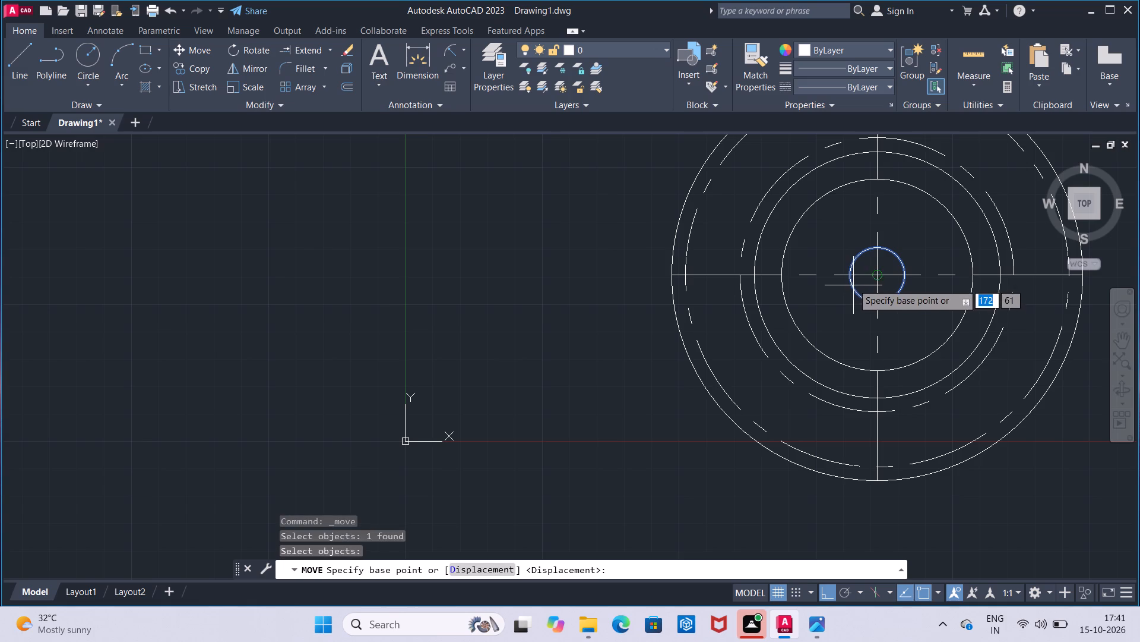
{"action": "left_click", "coordinate": [851, 279]}
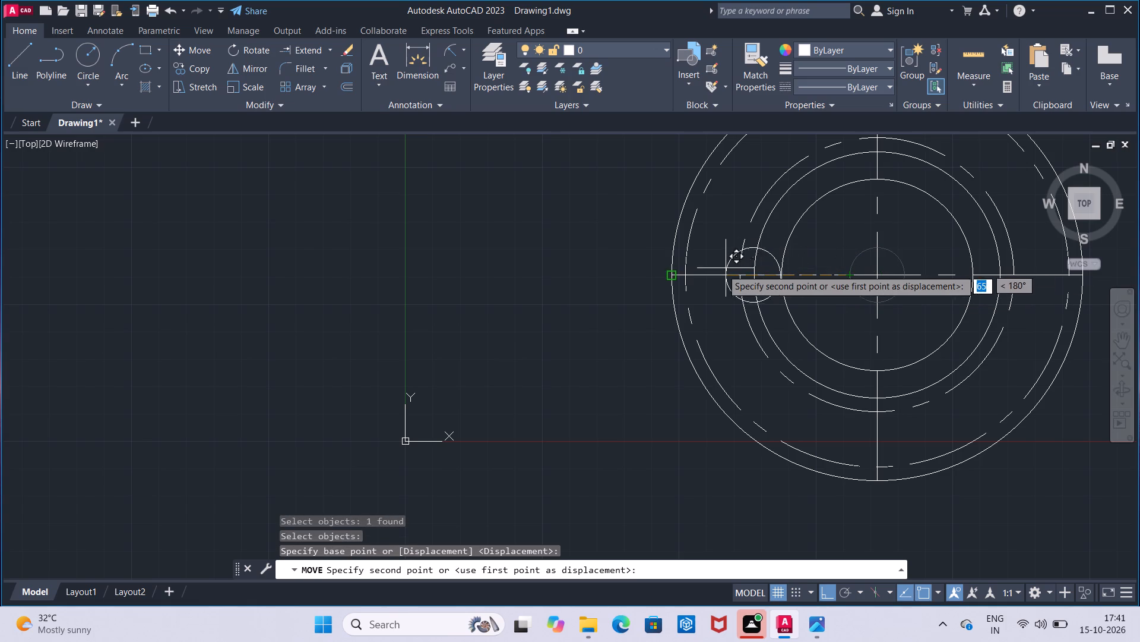
{"action": "left_click", "coordinate": [682, 276]}
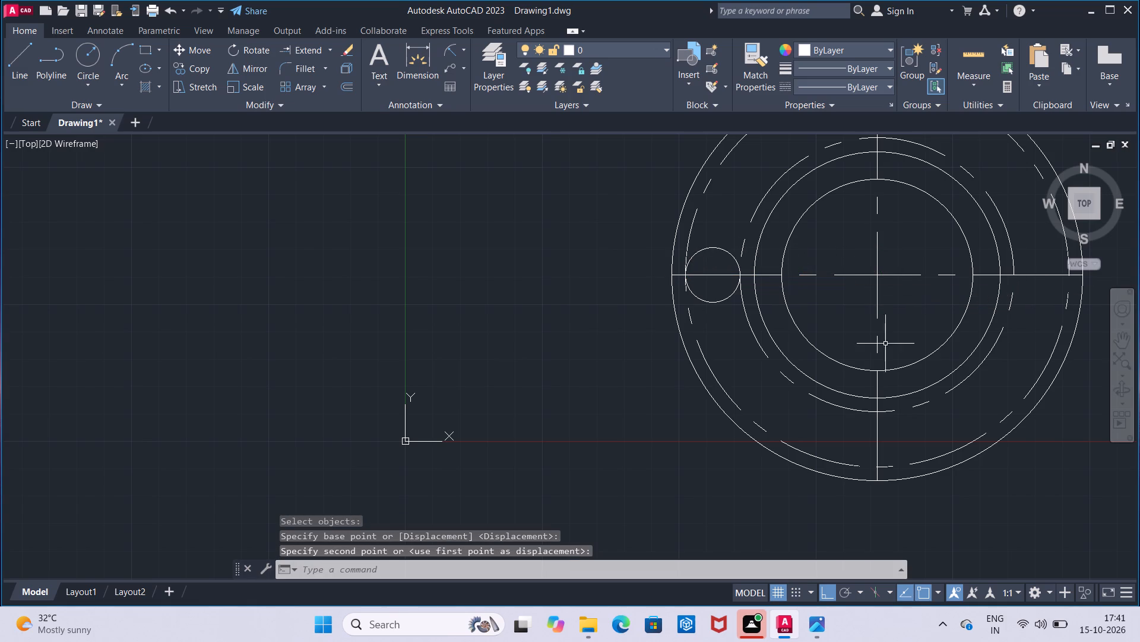
Create an associative polar array of the ball circle about the bearing's common centre with 10 items and the array direction reversed.
{"action": "scroll", "coordinate": [864, 321], "scroll_direction": "down", "scroll_amount": 1}
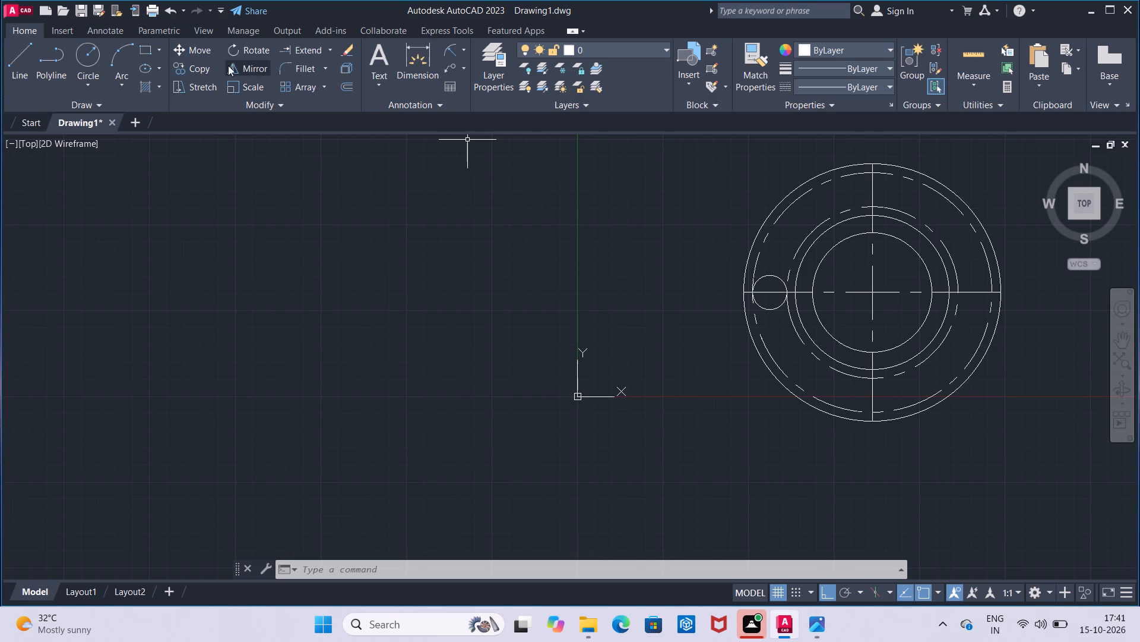
{"action": "left_click", "coordinate": [325, 85]}
{"action": "left_click", "coordinate": [331, 165]}
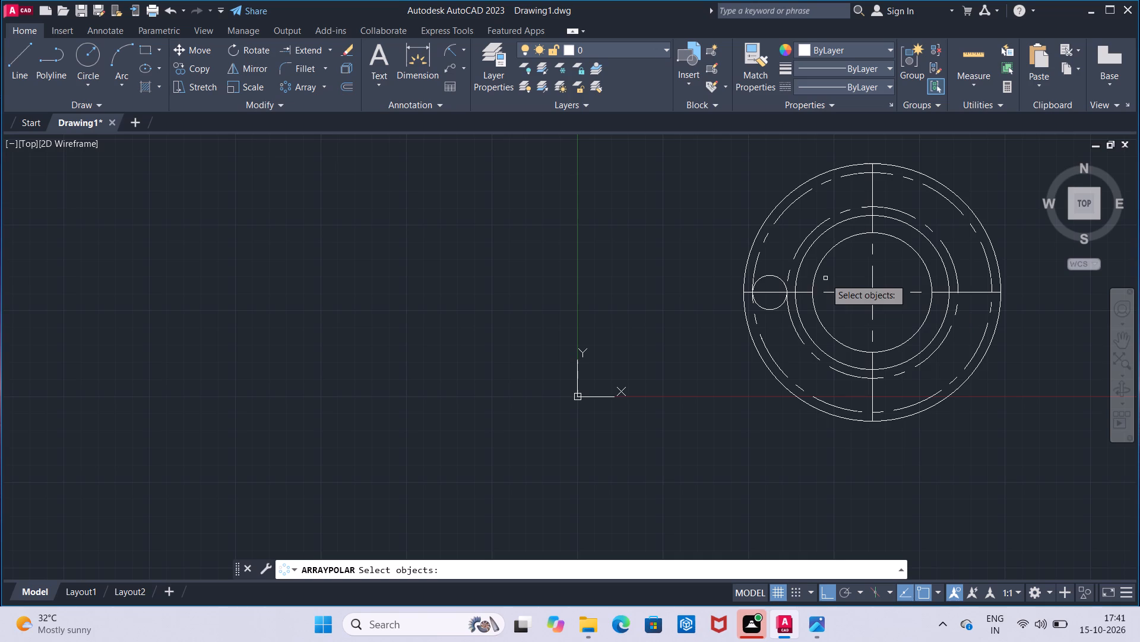
{"action": "left_click", "coordinate": [784, 279]}
{"action": "key", "text": "Return"}
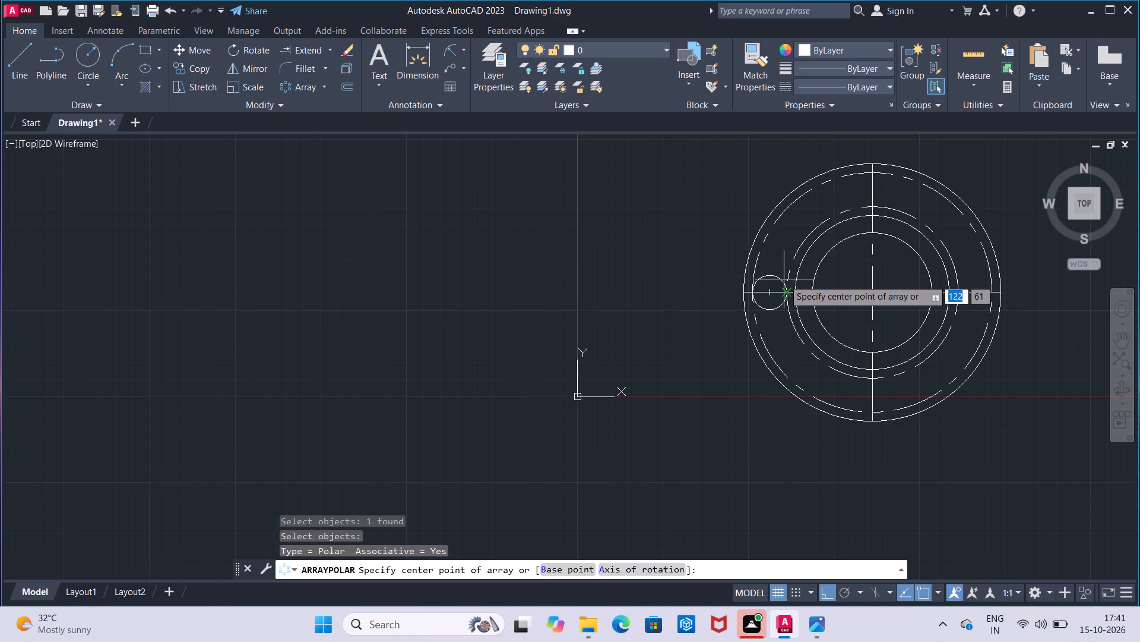
{"action": "left_click", "coordinate": [865, 292]}
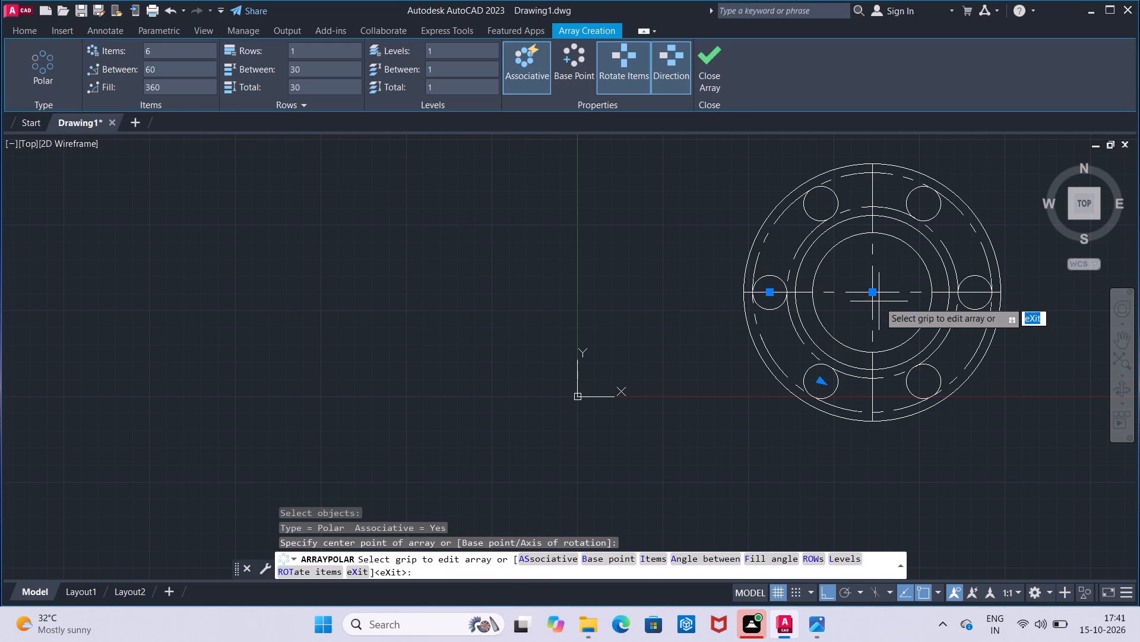
{"action": "left_click", "coordinate": [209, 51]}
{"action": "key", "text": "1"}
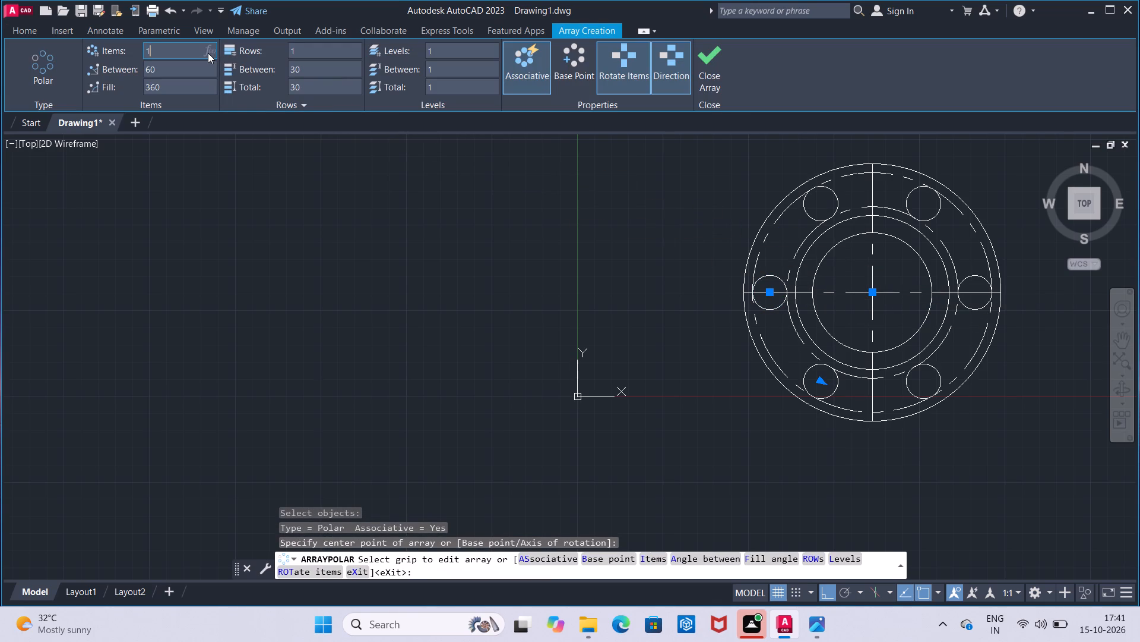
{"action": "key", "text": "0"}
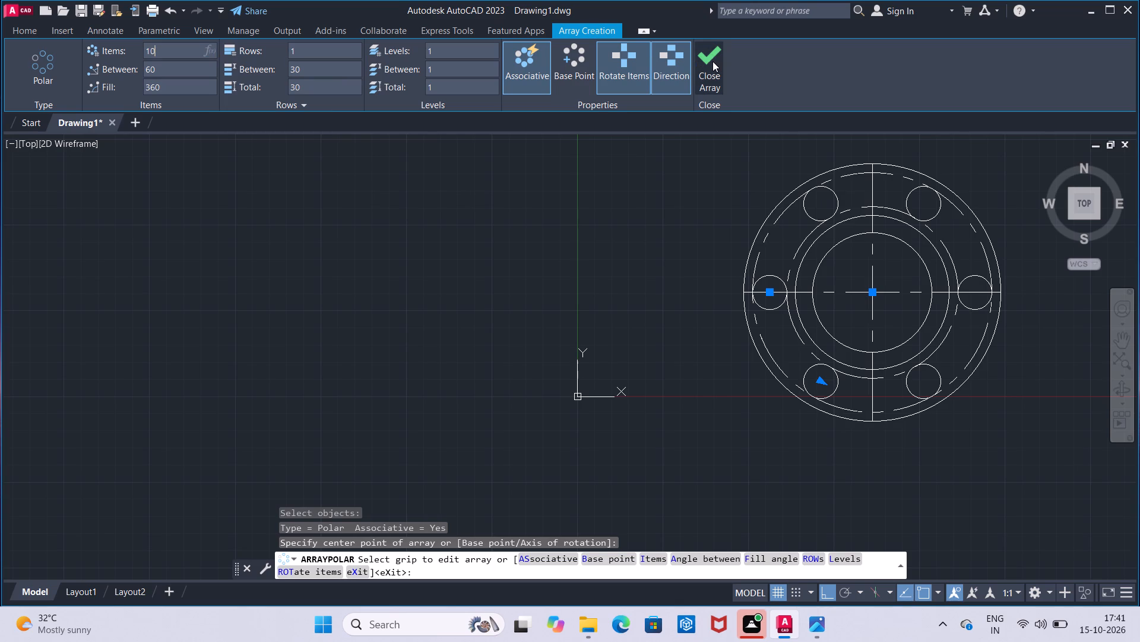
{"action": "left_click", "coordinate": [660, 69]}
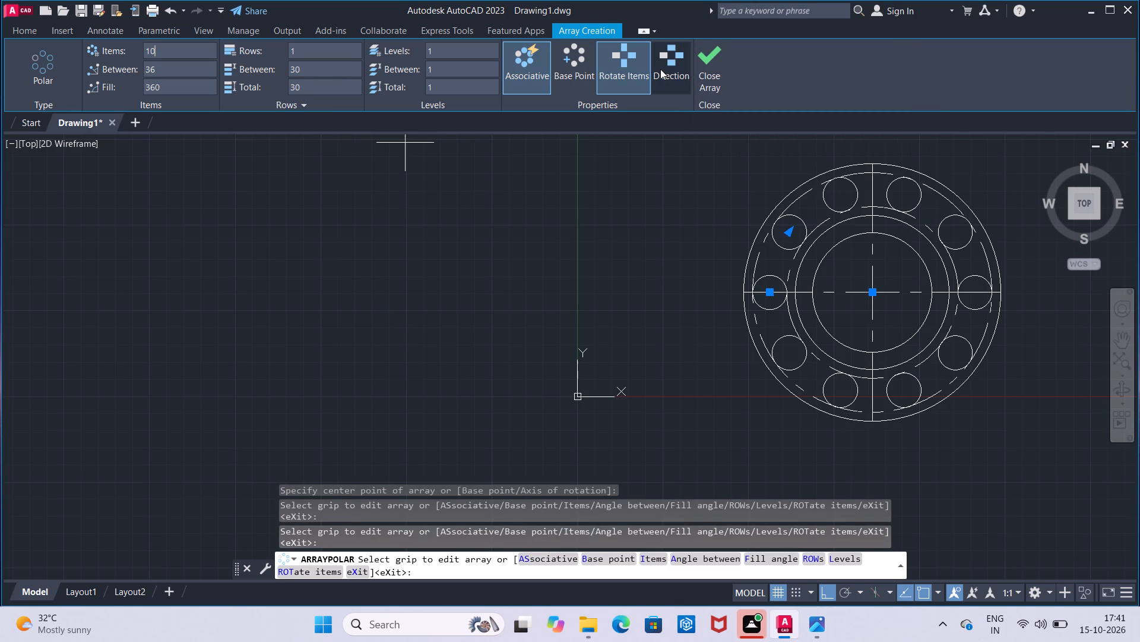
{"action": "left_click", "coordinate": [702, 68]}
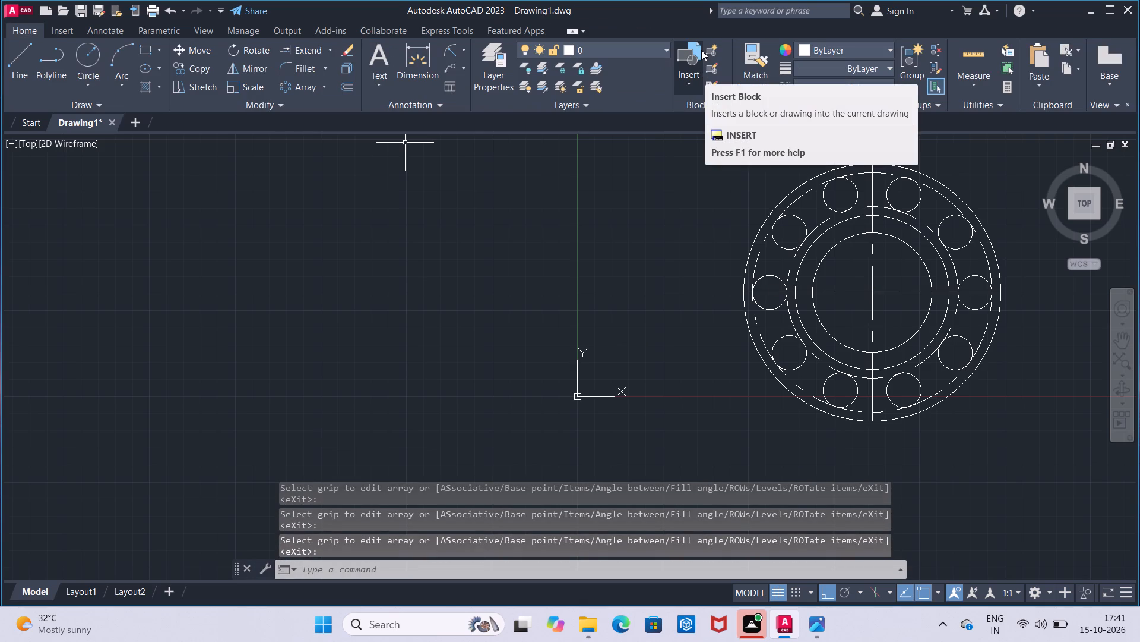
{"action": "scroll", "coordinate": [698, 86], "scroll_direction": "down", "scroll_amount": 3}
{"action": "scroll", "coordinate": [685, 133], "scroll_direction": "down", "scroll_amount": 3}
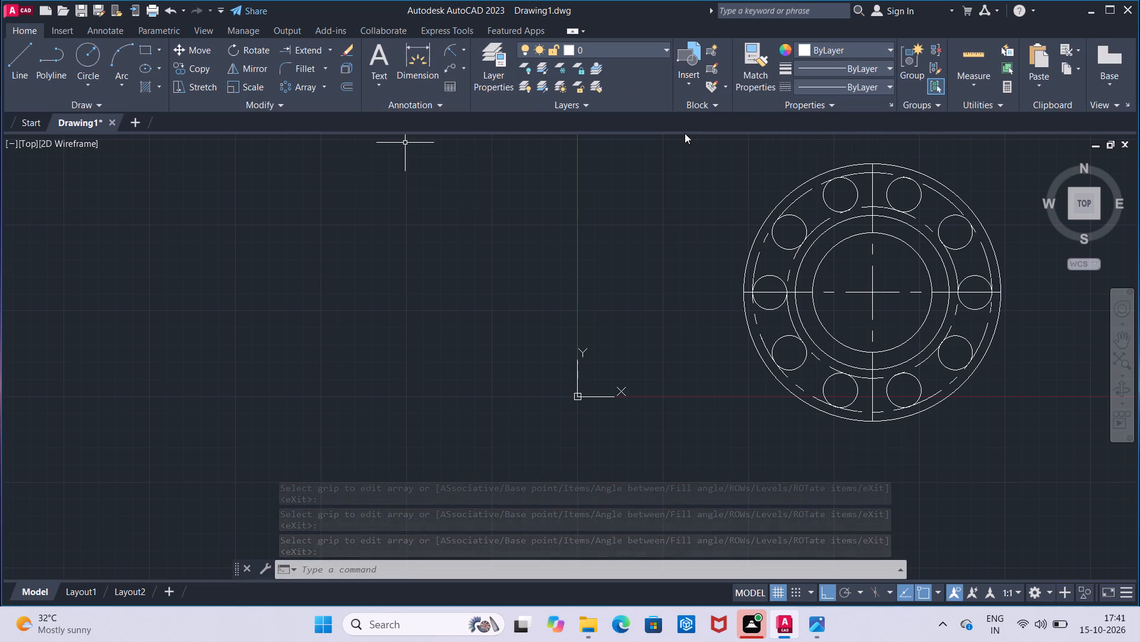
Move the entire bearing view, based at its common centre, about 70 straight up.
{"action": "middle_click_drag", "start_coordinate": [670, 169], "coordinate": [666, 186]}
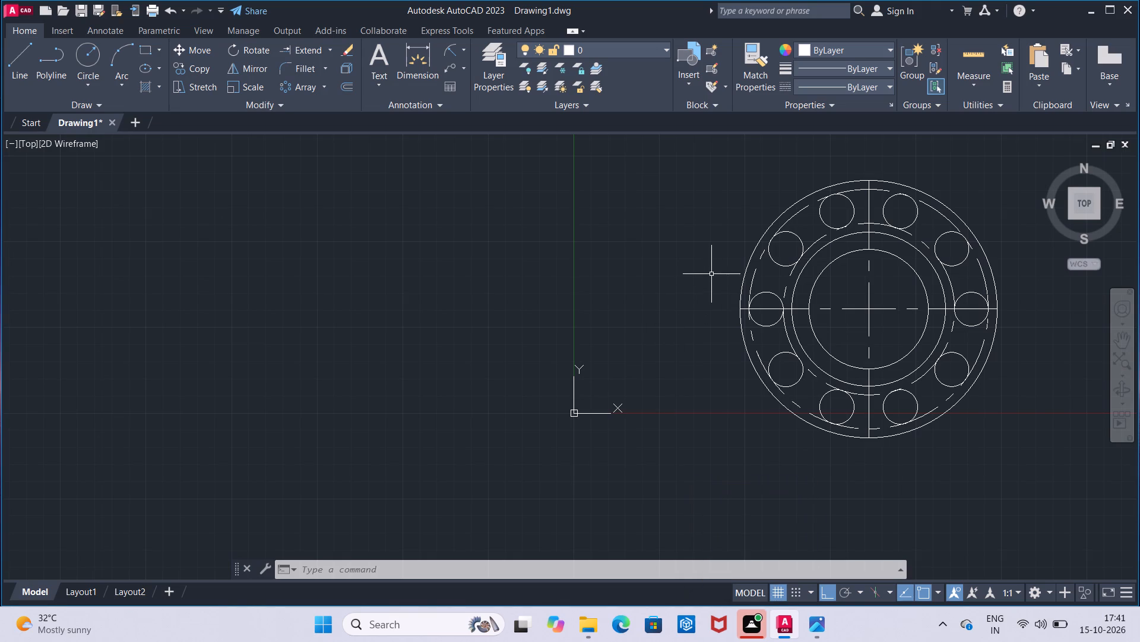
{"action": "scroll", "coordinate": [710, 271], "scroll_direction": "up", "scroll_amount": 1}
{"action": "scroll", "coordinate": [710, 269], "scroll_direction": "down", "scroll_amount": 3}
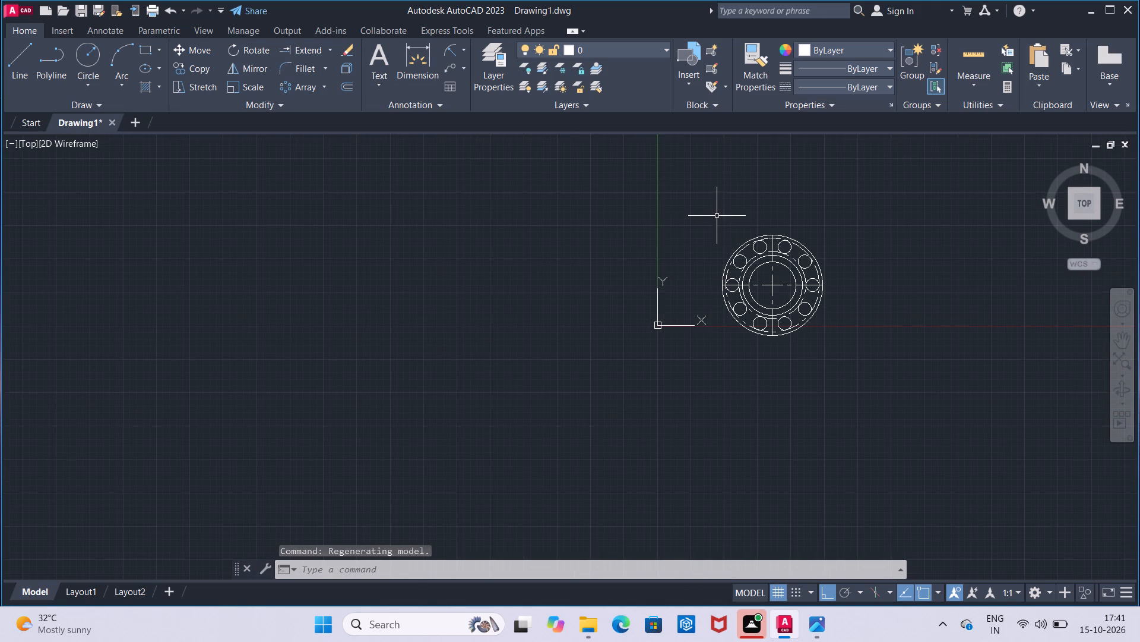
{"action": "left_click", "coordinate": [716, 215]}
{"action": "left_click", "coordinate": [840, 341]}
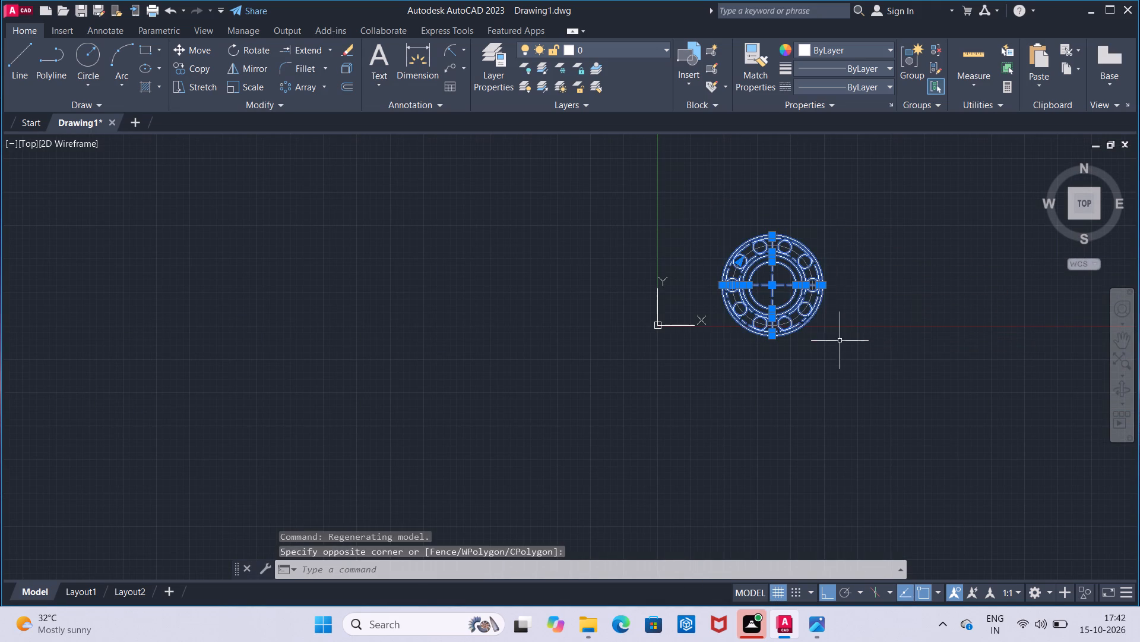
{"action": "left_click", "coordinate": [208, 55]}
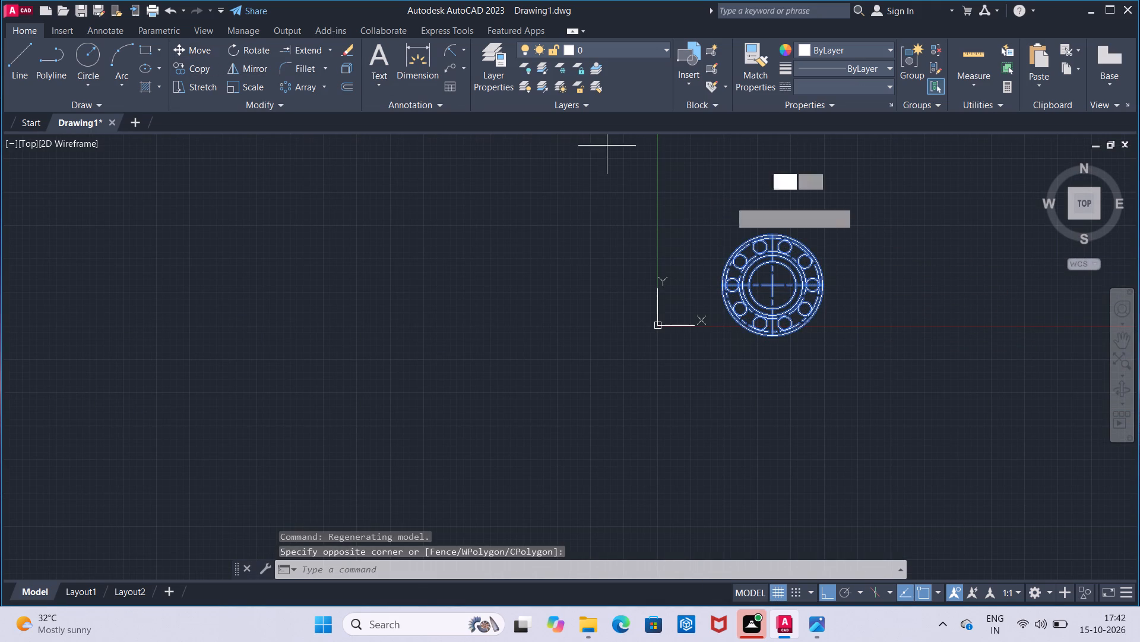
{"action": "left_click", "coordinate": [771, 279]}
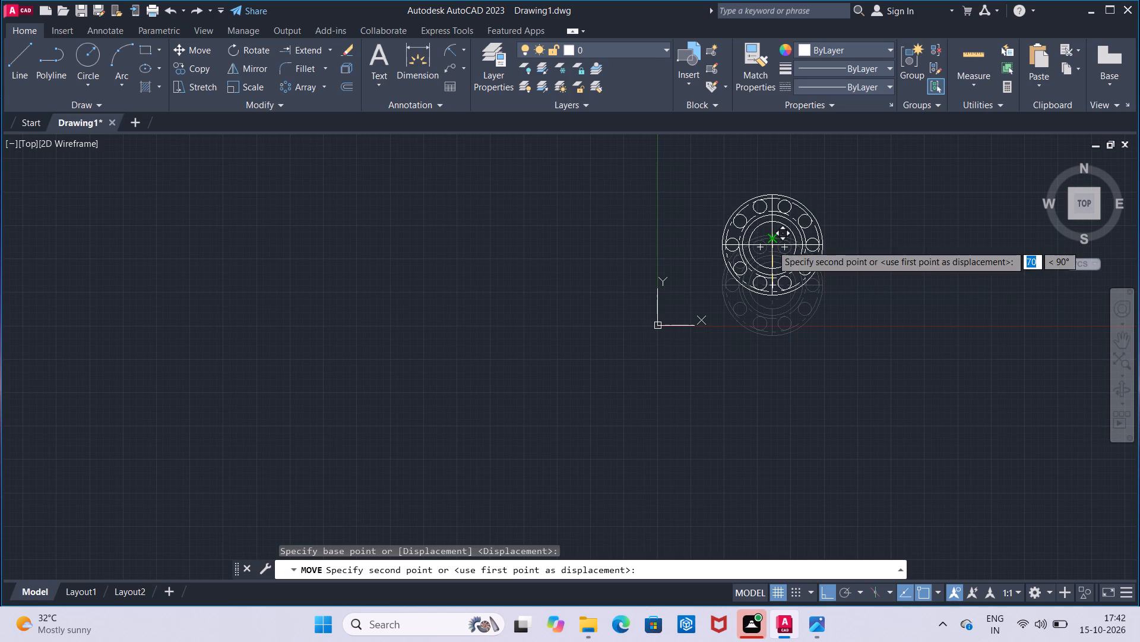
{"action": "left_click", "coordinate": [772, 244]}
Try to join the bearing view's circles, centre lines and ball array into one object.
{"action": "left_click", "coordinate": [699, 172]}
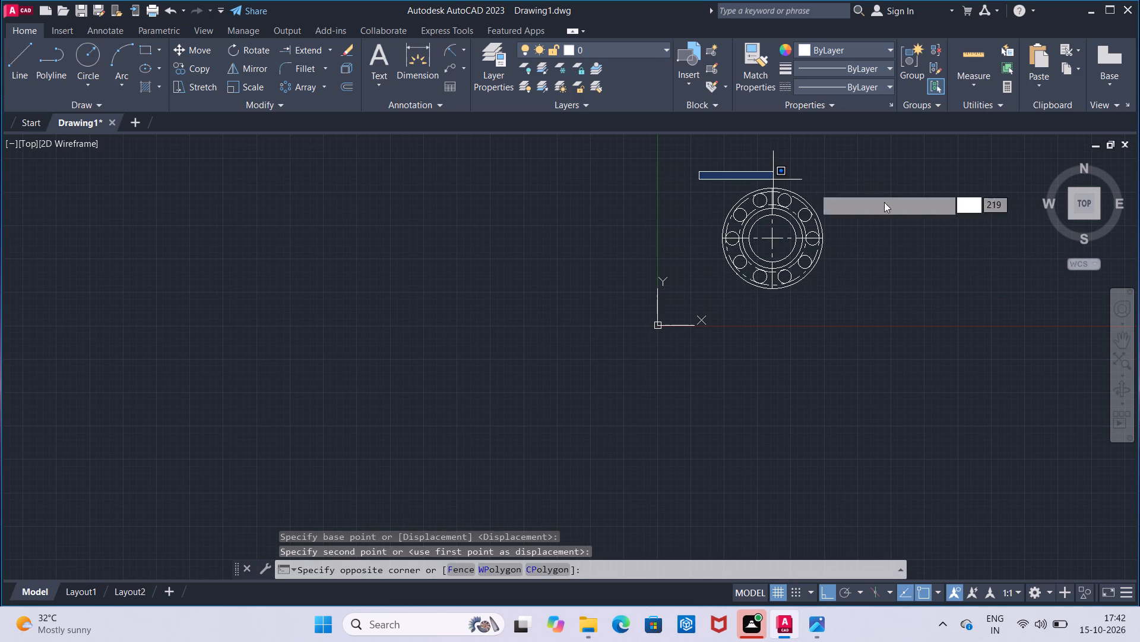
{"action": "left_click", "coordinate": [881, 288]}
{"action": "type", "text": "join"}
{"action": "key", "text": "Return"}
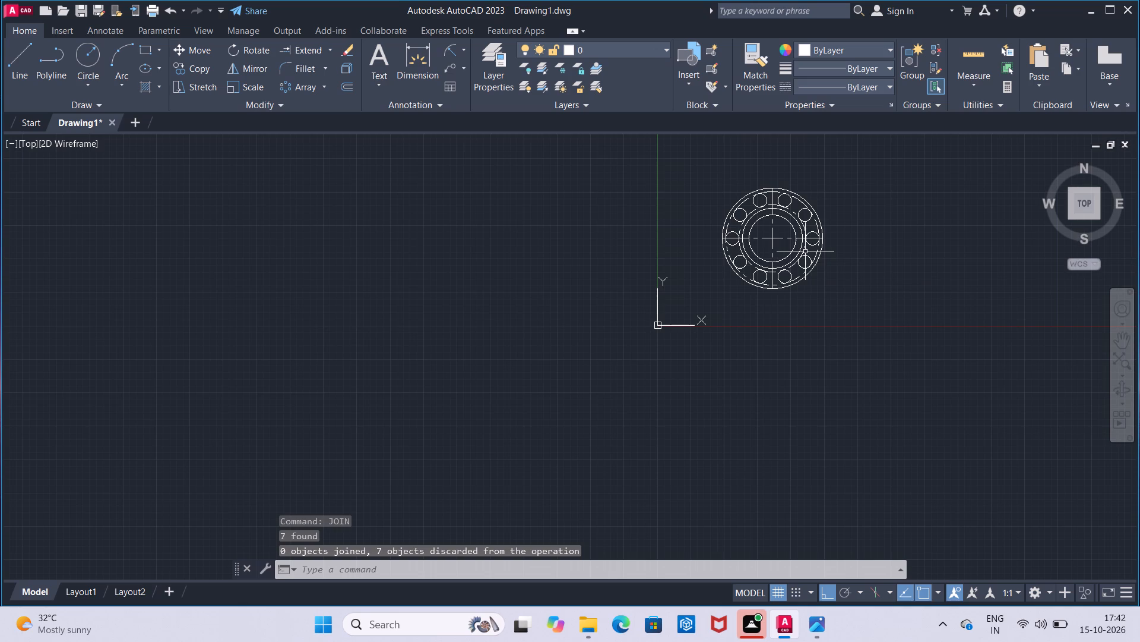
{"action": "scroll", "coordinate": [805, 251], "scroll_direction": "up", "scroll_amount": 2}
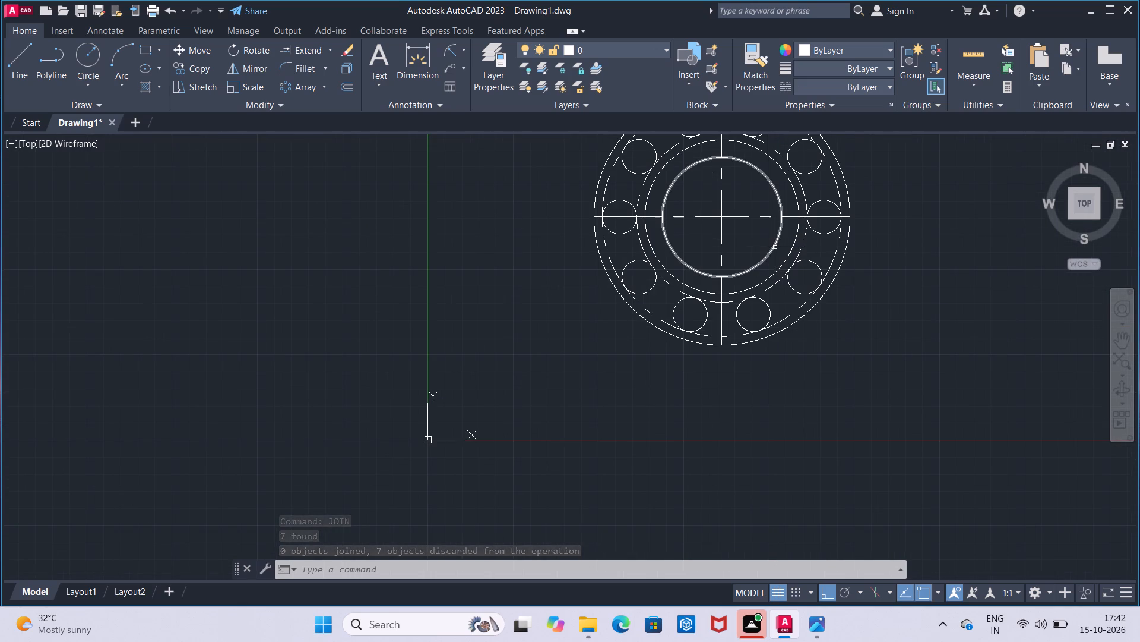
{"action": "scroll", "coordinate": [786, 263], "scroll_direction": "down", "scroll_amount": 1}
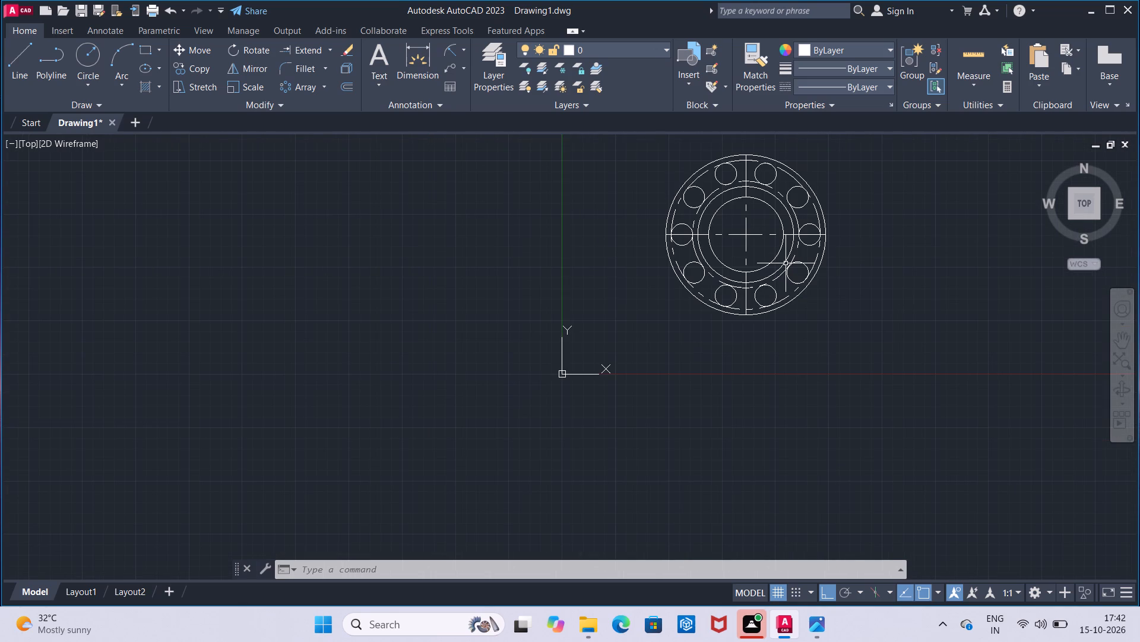
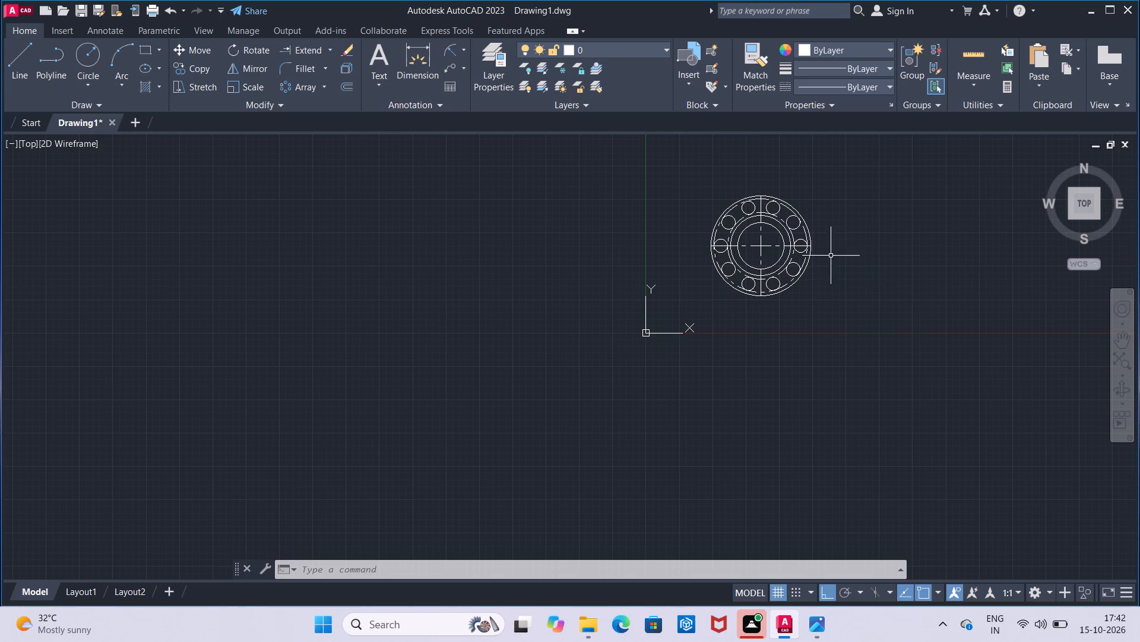
Turn off command-history logging with the LOGFILEOFF command.
{"action": "scroll", "coordinate": [781, 231], "scroll_direction": "up", "scroll_amount": 1}
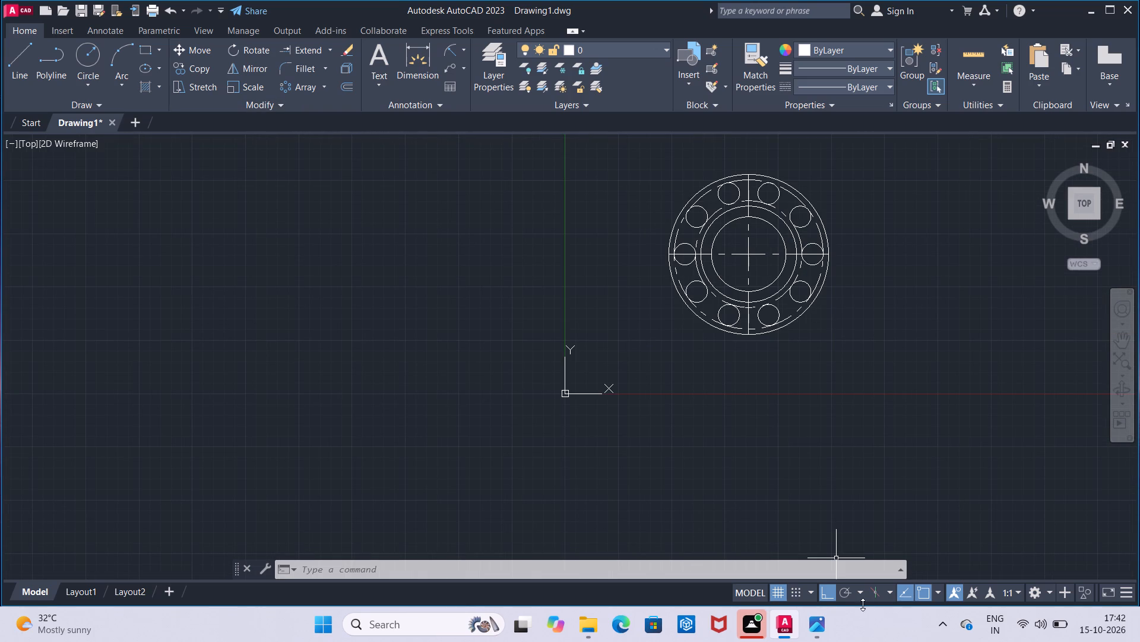
{"action": "left_click", "coordinate": [794, 575]}
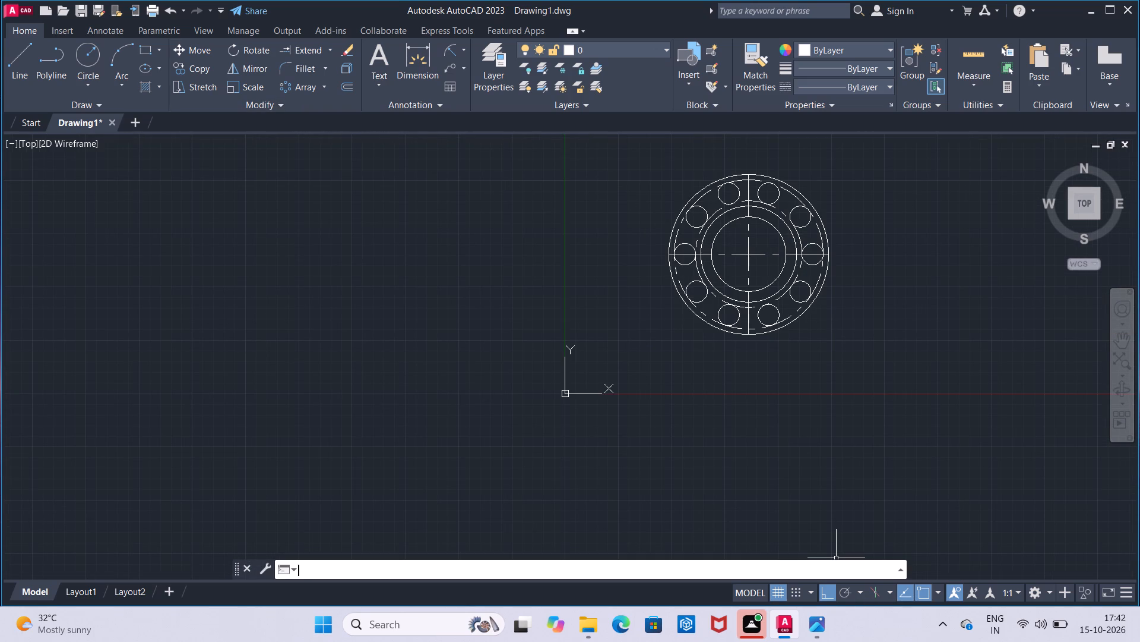
{"action": "type", "text": "log"}
{"action": "type", "text": "file"}
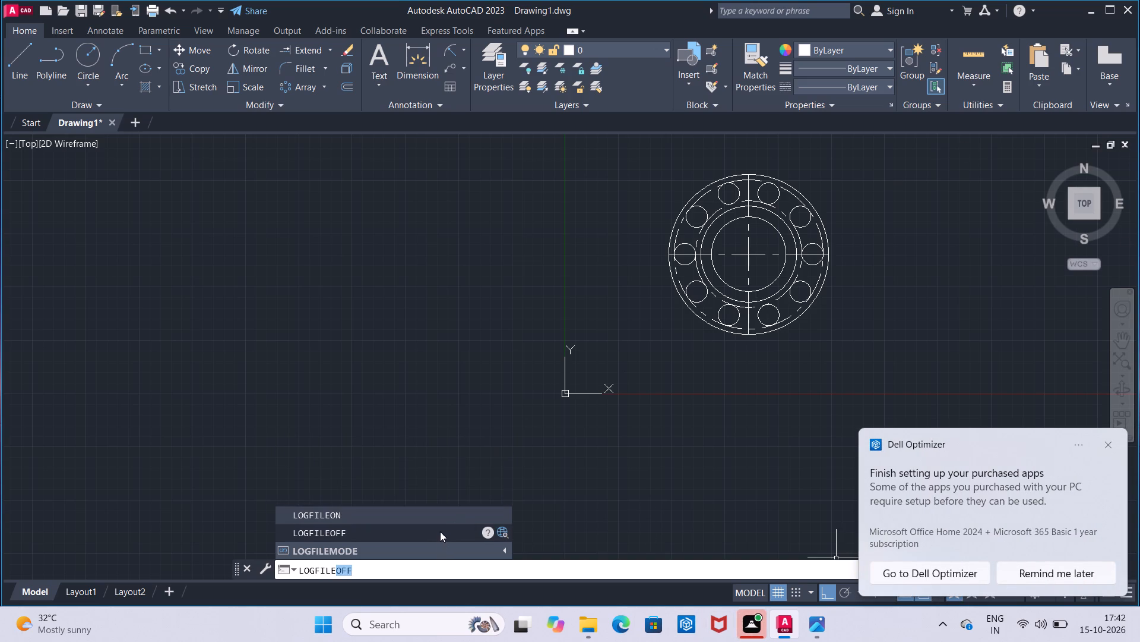
{"action": "left_click", "coordinate": [441, 527]}
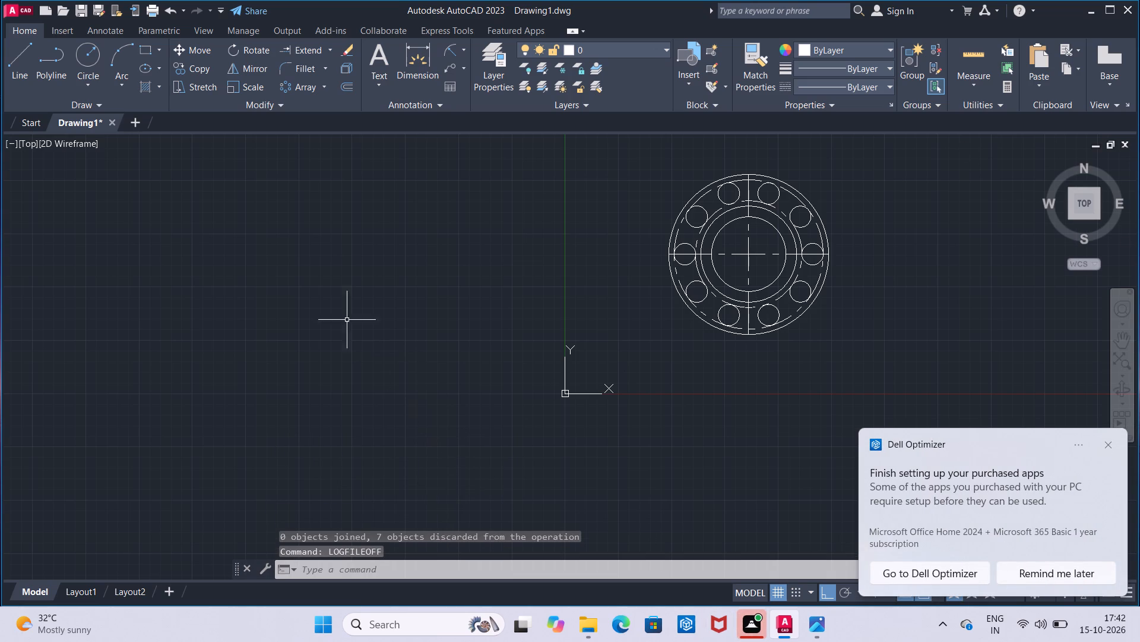
Save the drawing in the Documents folder as Ball Bearing in AutoCAD 2018 Drawing format.
{"action": "left_click", "coordinate": [88, 15]}
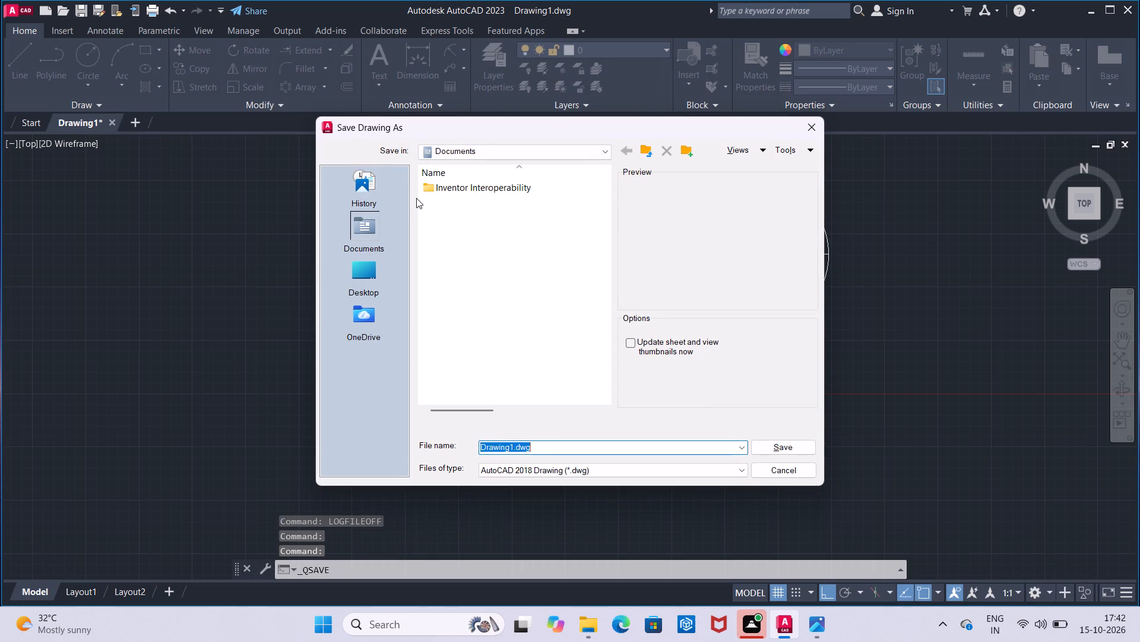
{"action": "key", "text": "BackSpace"}
{"action": "key", "text": "b"}
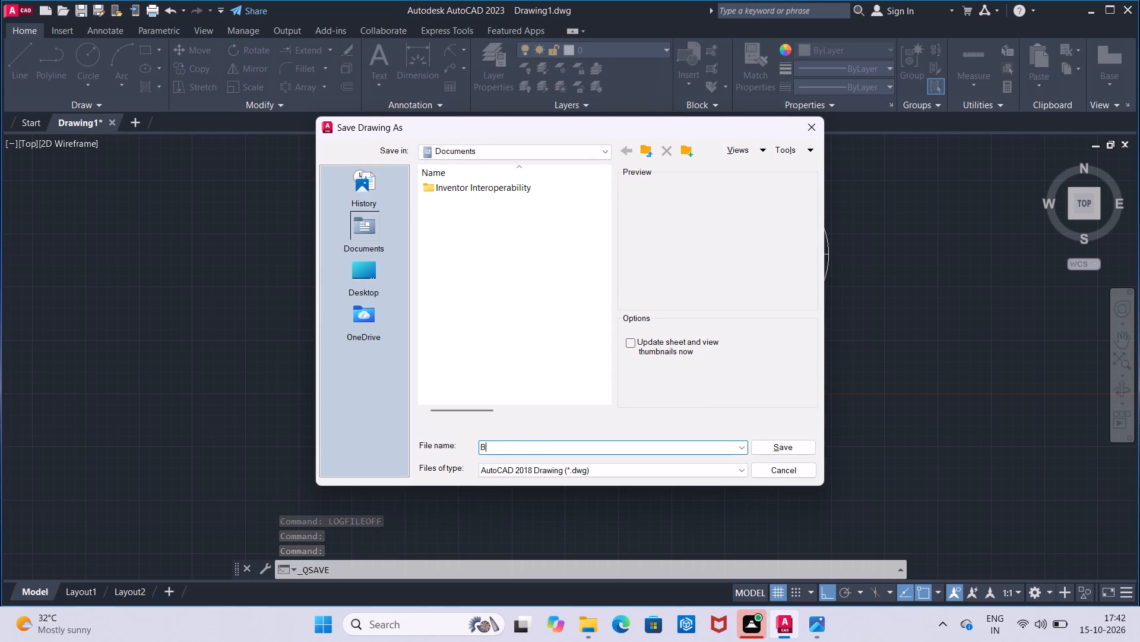
{"action": "type", "text": "all"}
{"action": "key", "text": "space"}
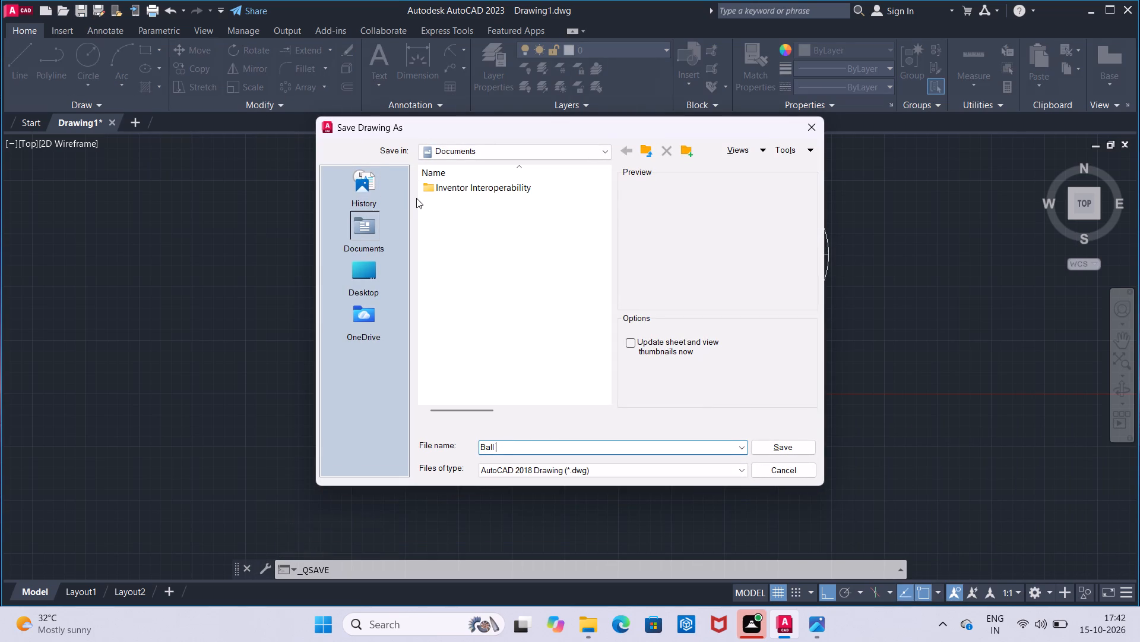
{"action": "key", "text": "b"}
{"action": "type", "text": "earing"}
{"action": "left_click", "coordinate": [762, 443]}
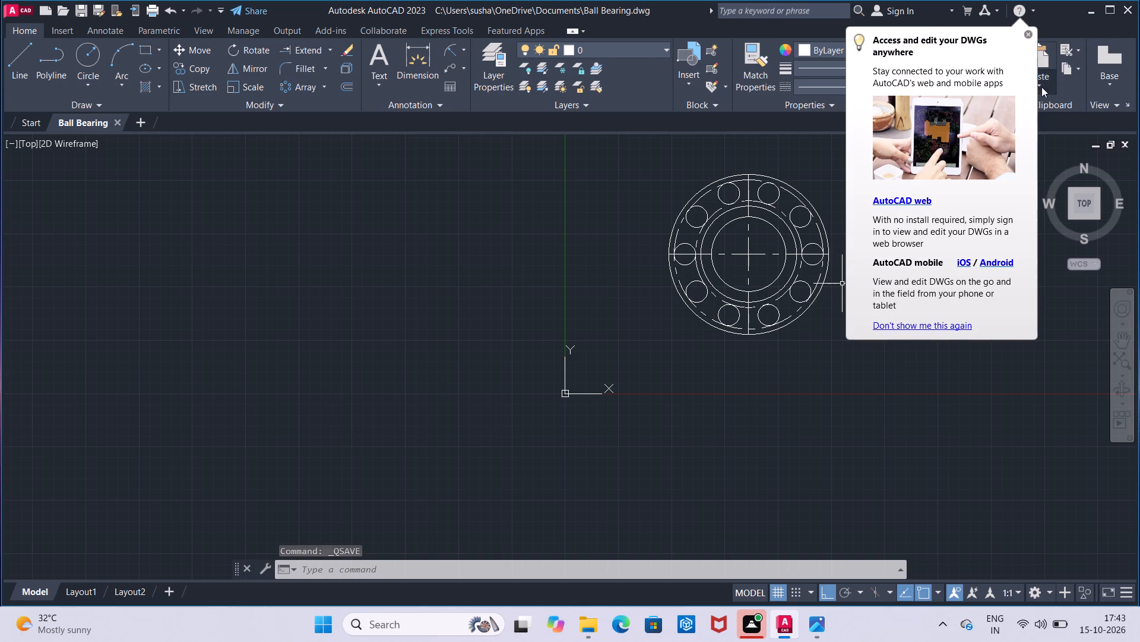
{"action": "left_click", "coordinate": [1031, 39]}
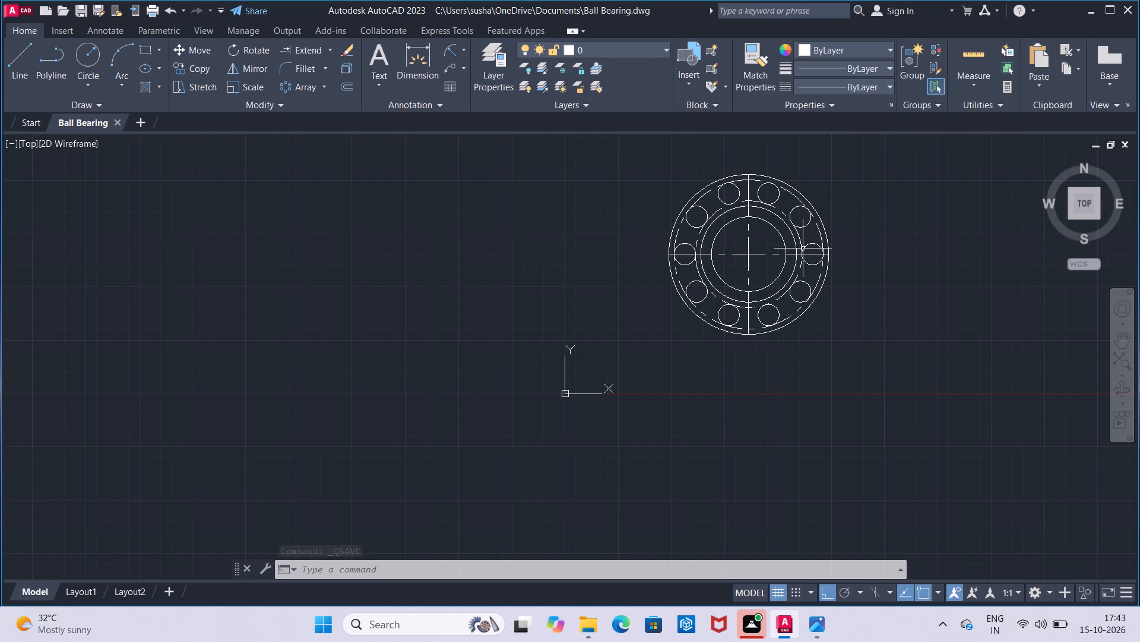
Set up a centred plot on ISO A4 (297.00 x 210.00 MM) paper, with a window enclosing the whole bearing view as the plot area.
{"action": "left_click", "coordinate": [155, 18]}
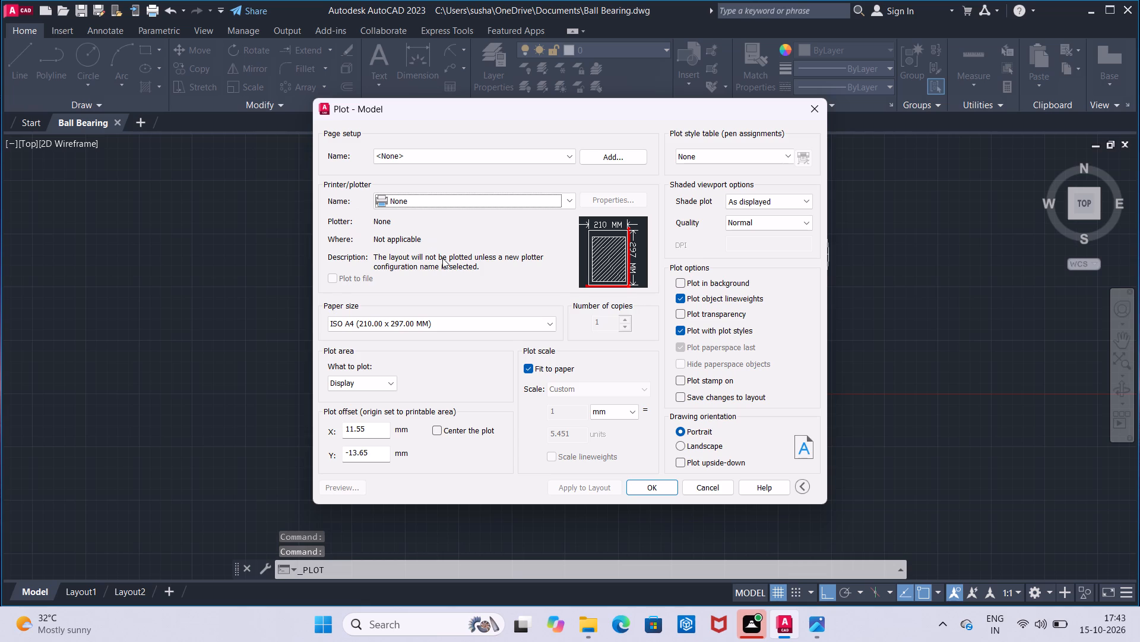
{"action": "left_click", "coordinate": [462, 327]}
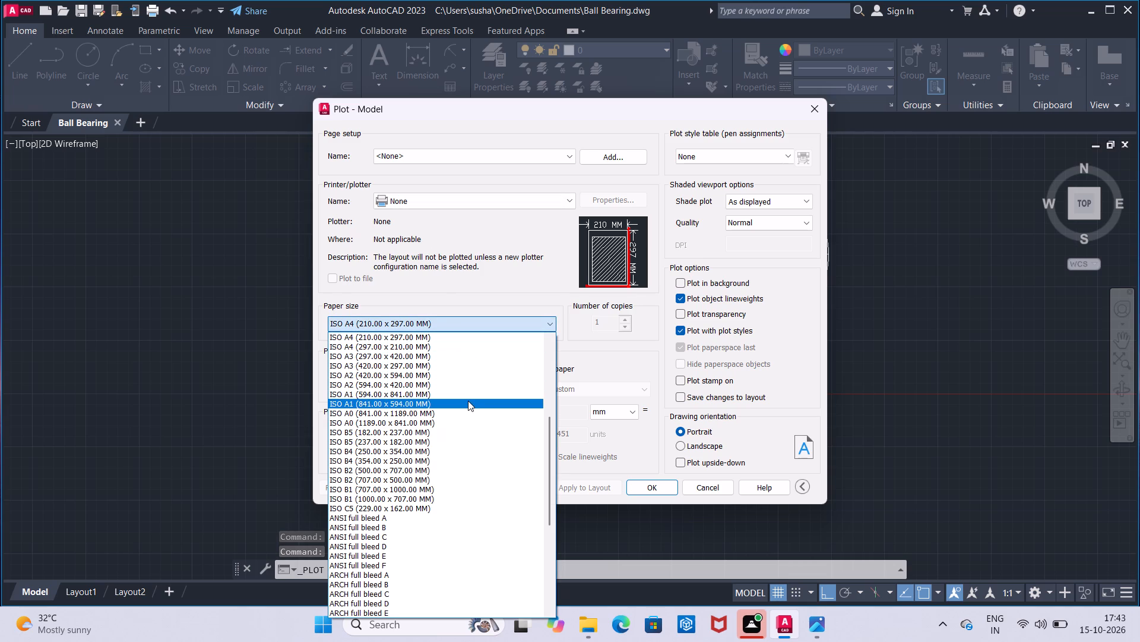
{"action": "left_click", "coordinate": [458, 347]}
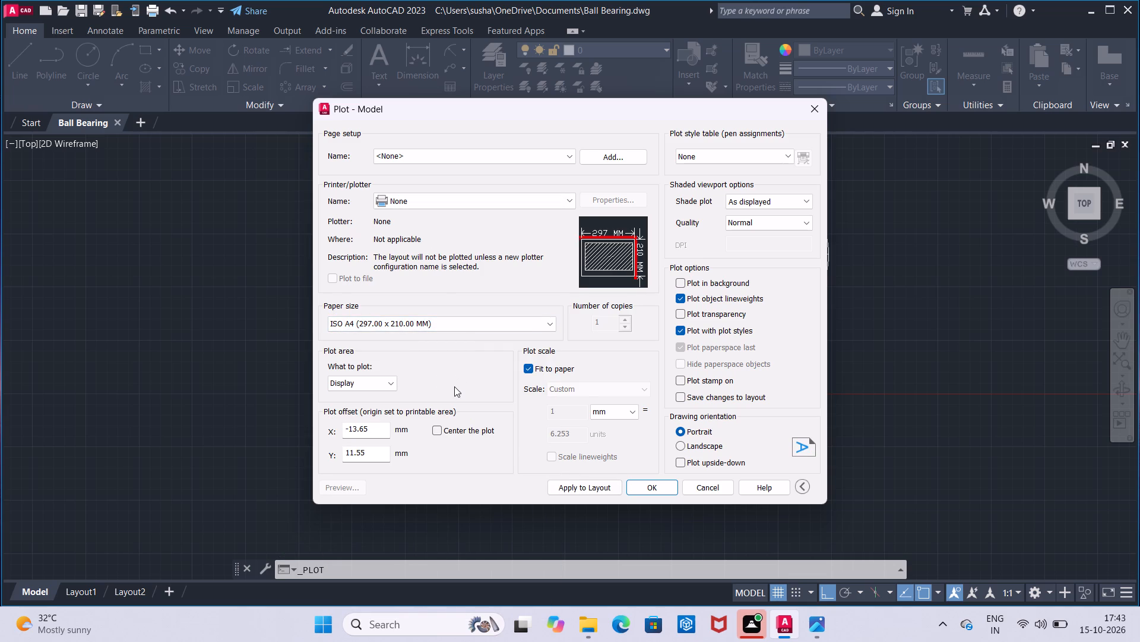
{"action": "left_click", "coordinate": [475, 200]}
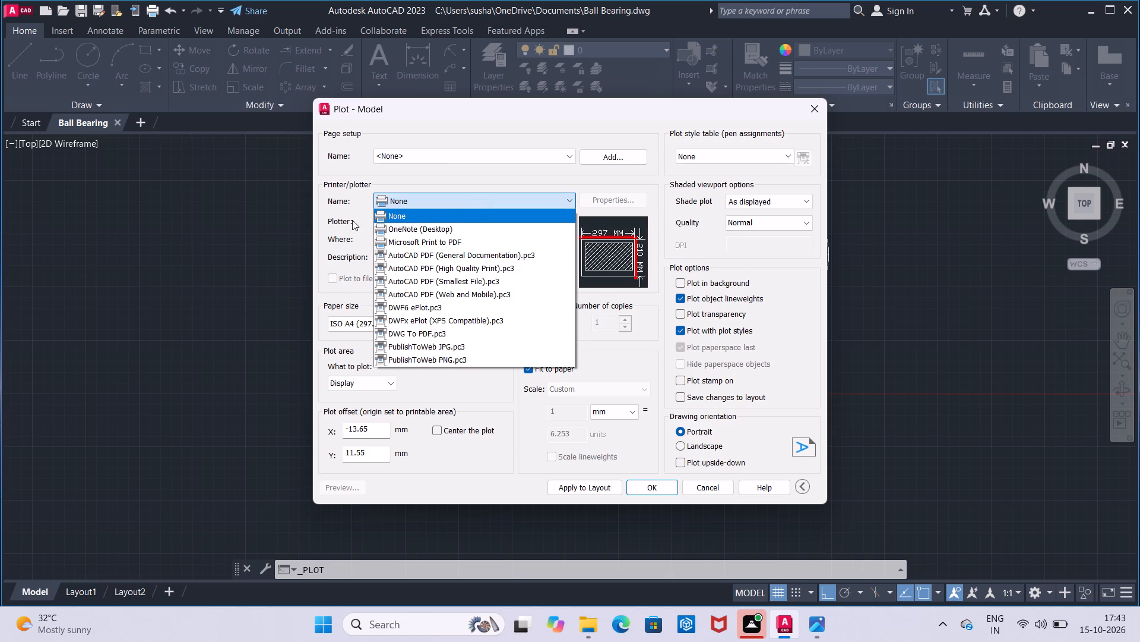
{"action": "left_click", "coordinate": [277, 232]}
{"action": "left_click", "coordinate": [440, 428]}
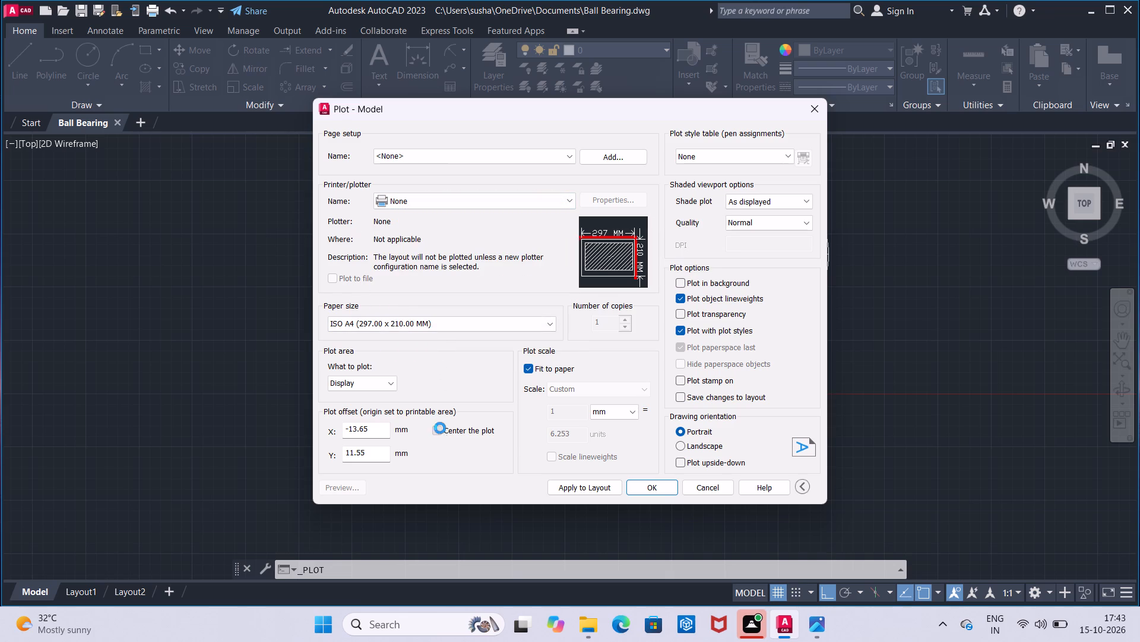
{"action": "left_click", "coordinate": [384, 380]}
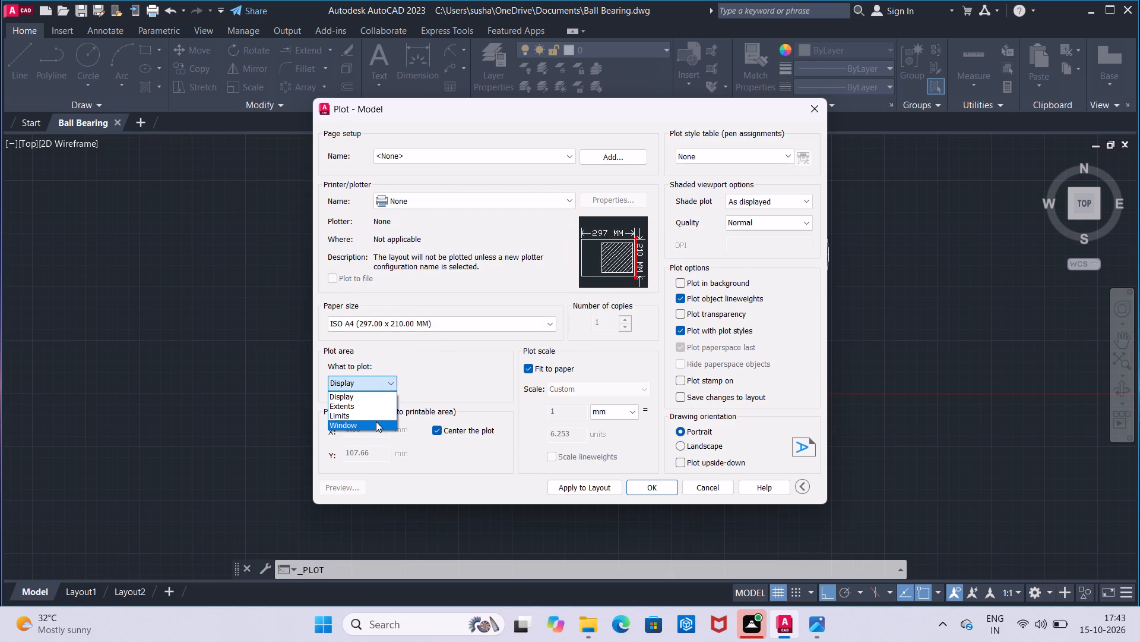
{"action": "left_click", "coordinate": [376, 421]}
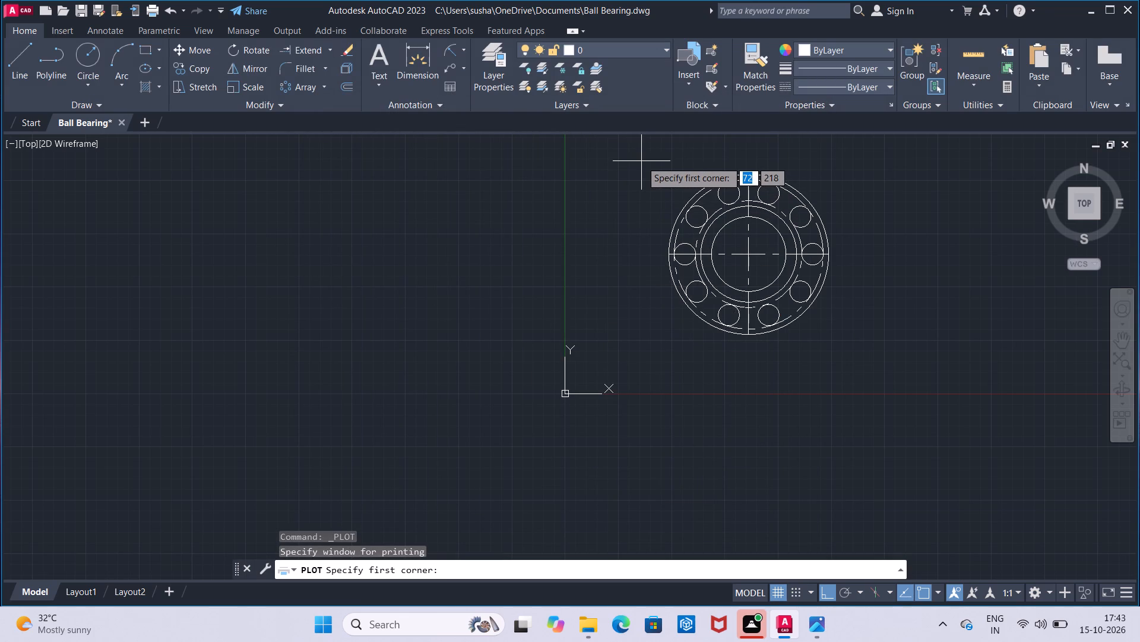
{"action": "left_click", "coordinate": [632, 153]}
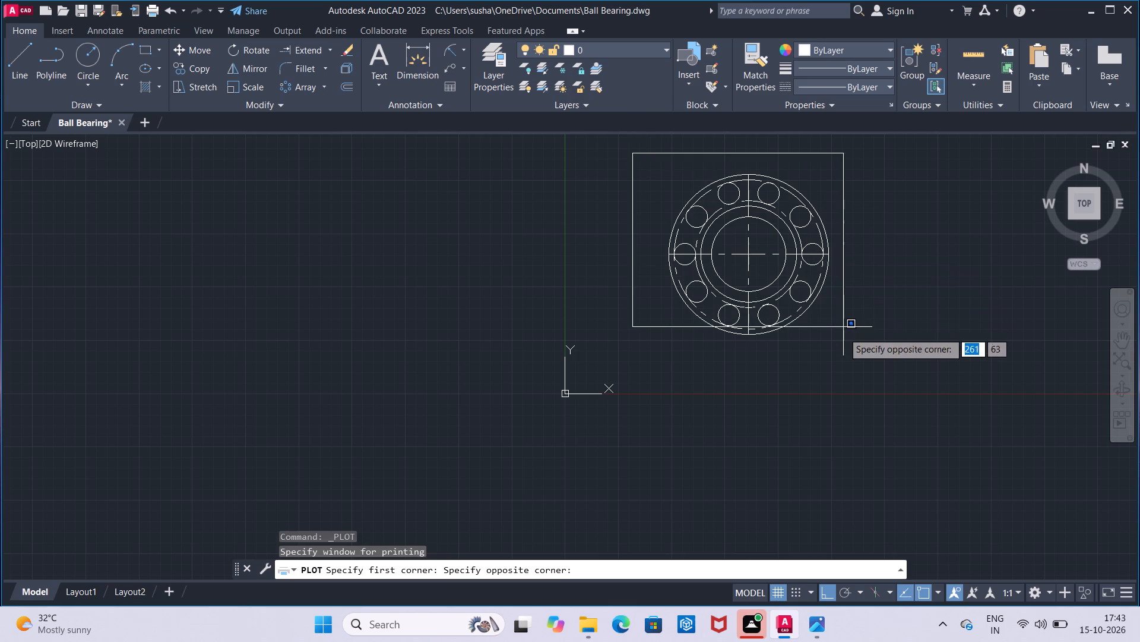
{"action": "left_click", "coordinate": [879, 370]}
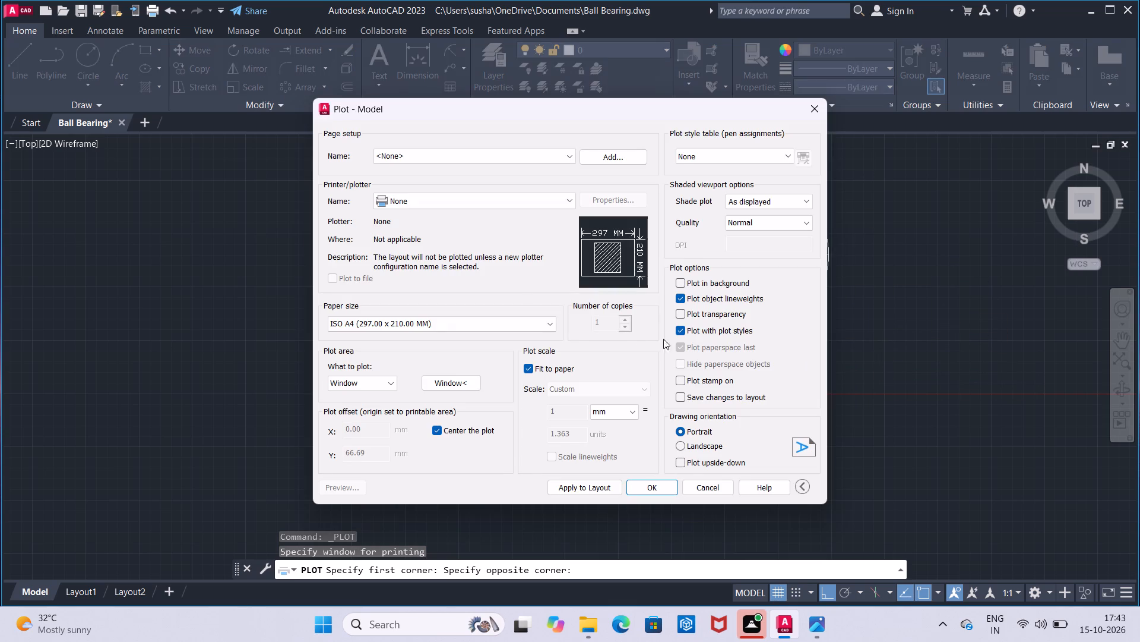
Plot the bearing with DWG To PDF.pc3 and save it in Documents as Ball Bearing-Model.pdf.
{"action": "left_click", "coordinate": [483, 204]}
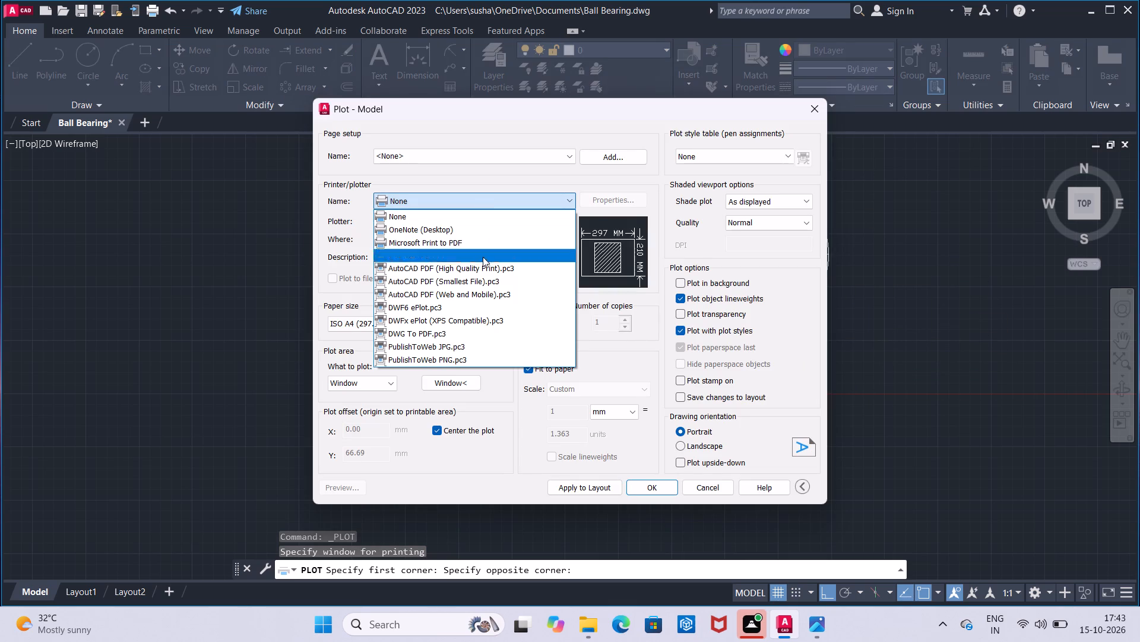
{"action": "left_click", "coordinate": [490, 329]}
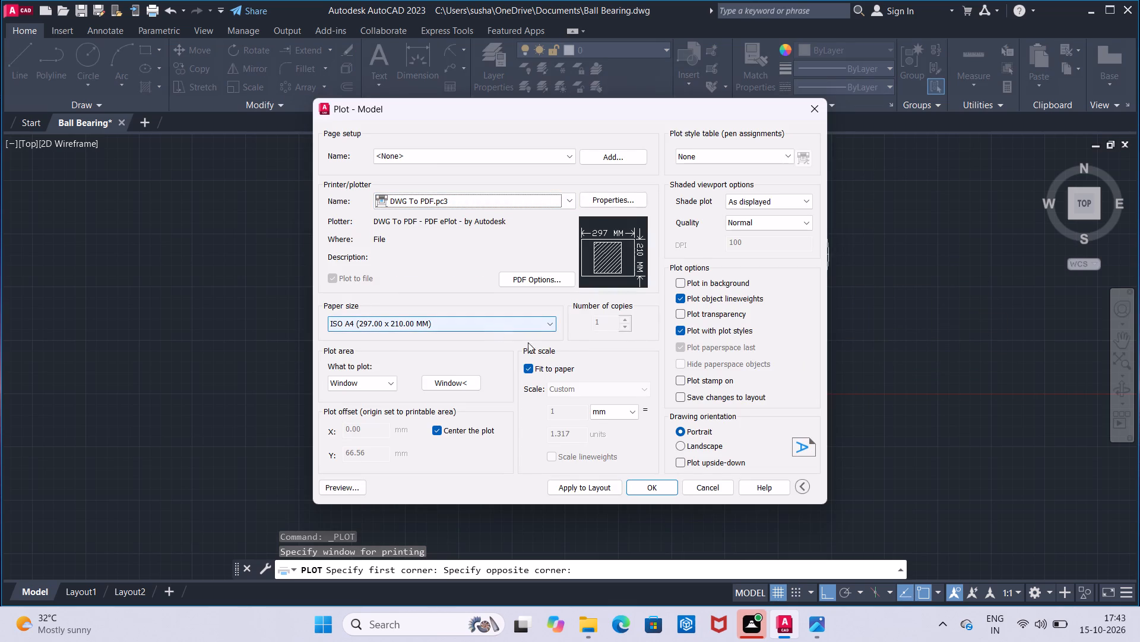
{"action": "left_click", "coordinate": [642, 487]}
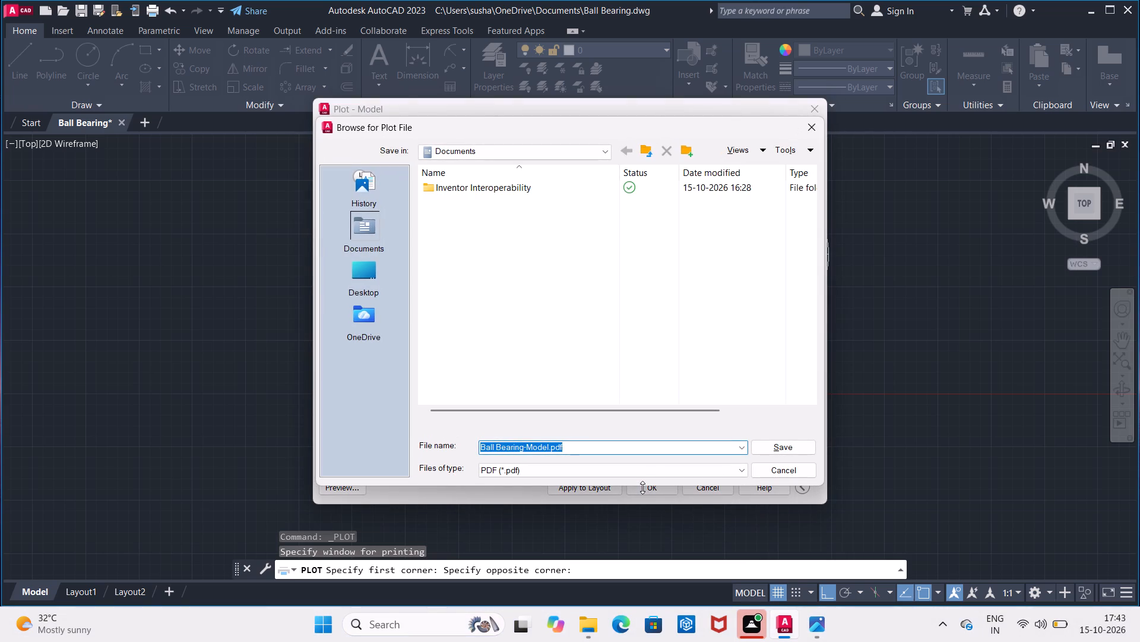
{"action": "left_click", "coordinate": [760, 442]}
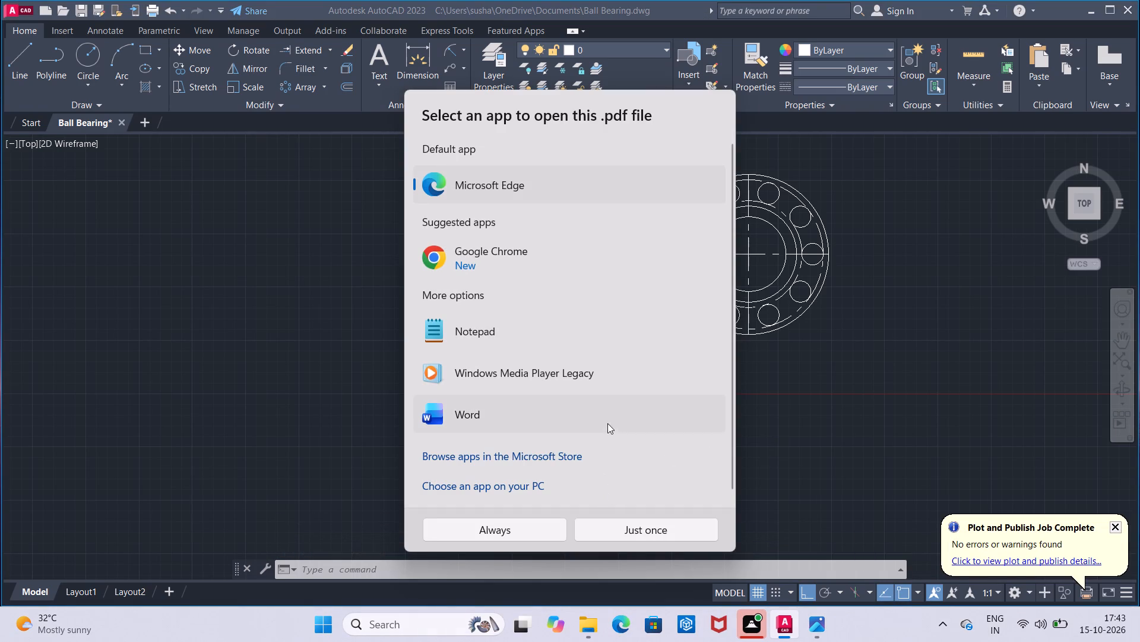
Open the plotted PDF in Microsoft Edge just this once, check the bearing drawing on the page, and close it.
{"action": "scroll", "coordinate": [612, 401], "scroll_direction": "down", "scroll_amount": 2}
{"action": "scroll", "coordinate": [613, 398], "scroll_direction": "up", "scroll_amount": 1}
{"action": "left_click", "coordinate": [621, 530]}
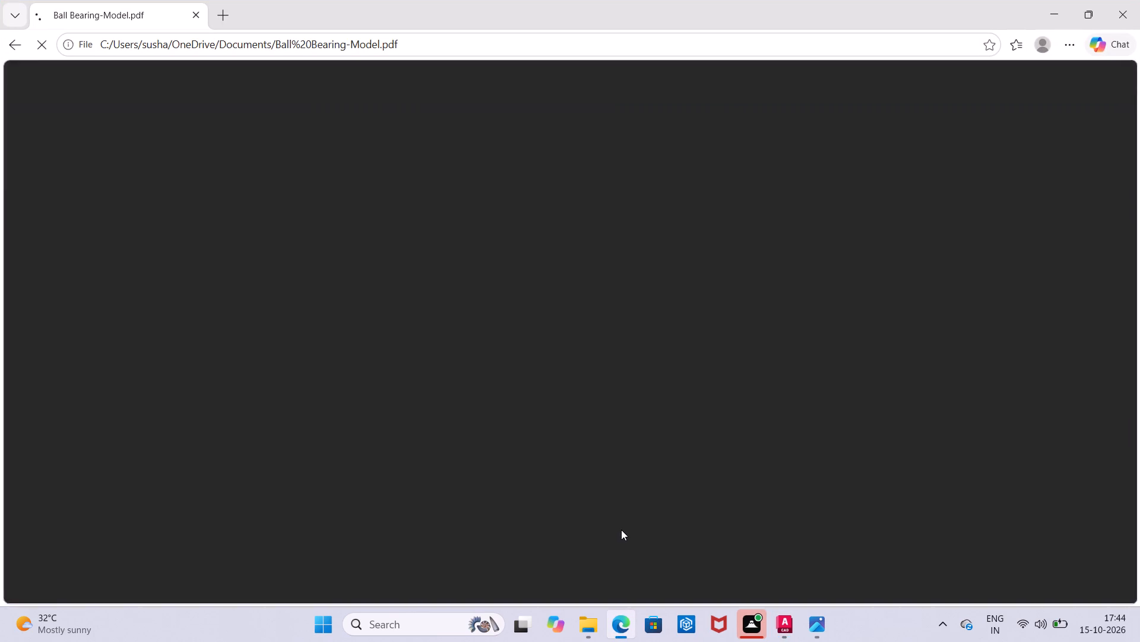
{"action": "scroll", "coordinate": [683, 377], "scroll_direction": "down", "scroll_amount": 3}
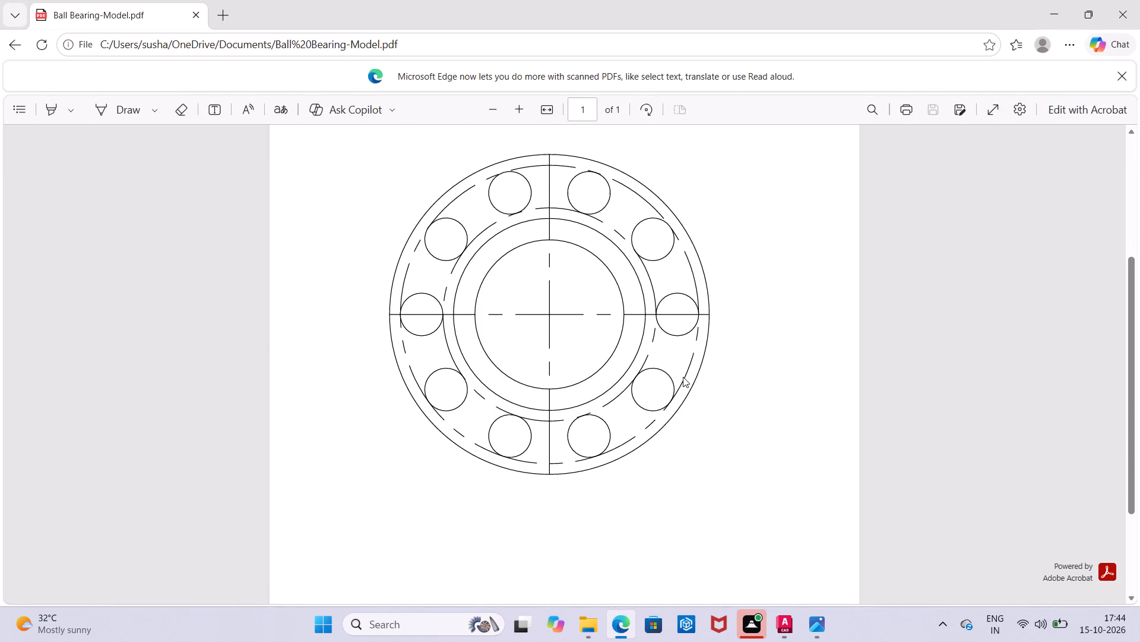
{"action": "scroll", "coordinate": [679, 363], "scroll_direction": "down", "scroll_amount": 2}
{"action": "scroll", "coordinate": [679, 363], "scroll_direction": "up", "scroll_amount": 2}
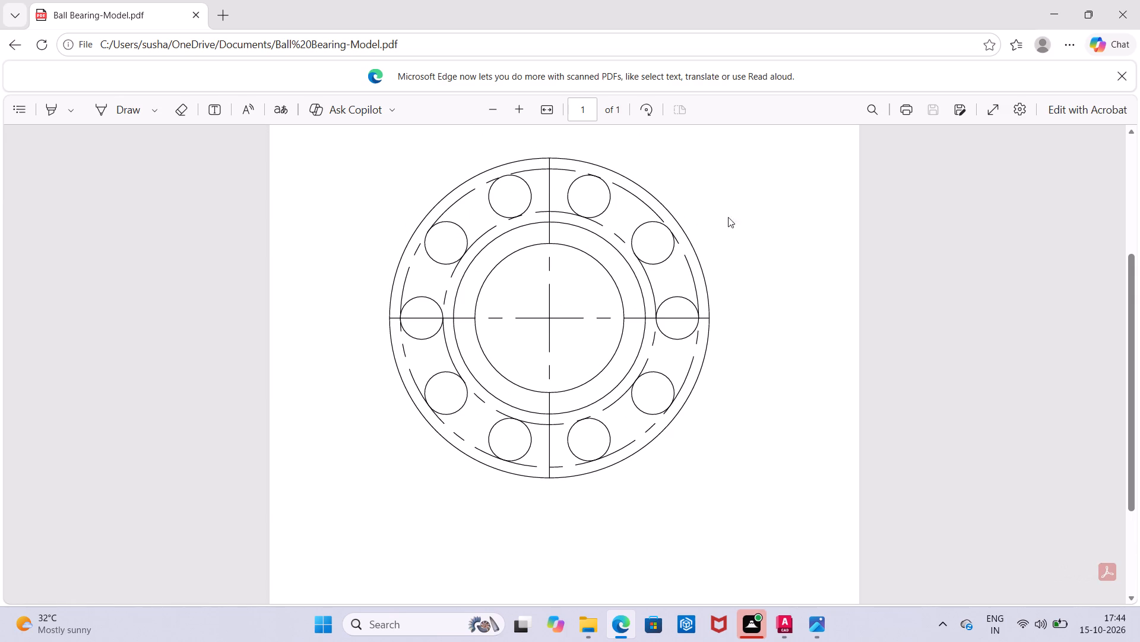
{"action": "left_click", "coordinate": [1109, 15]}
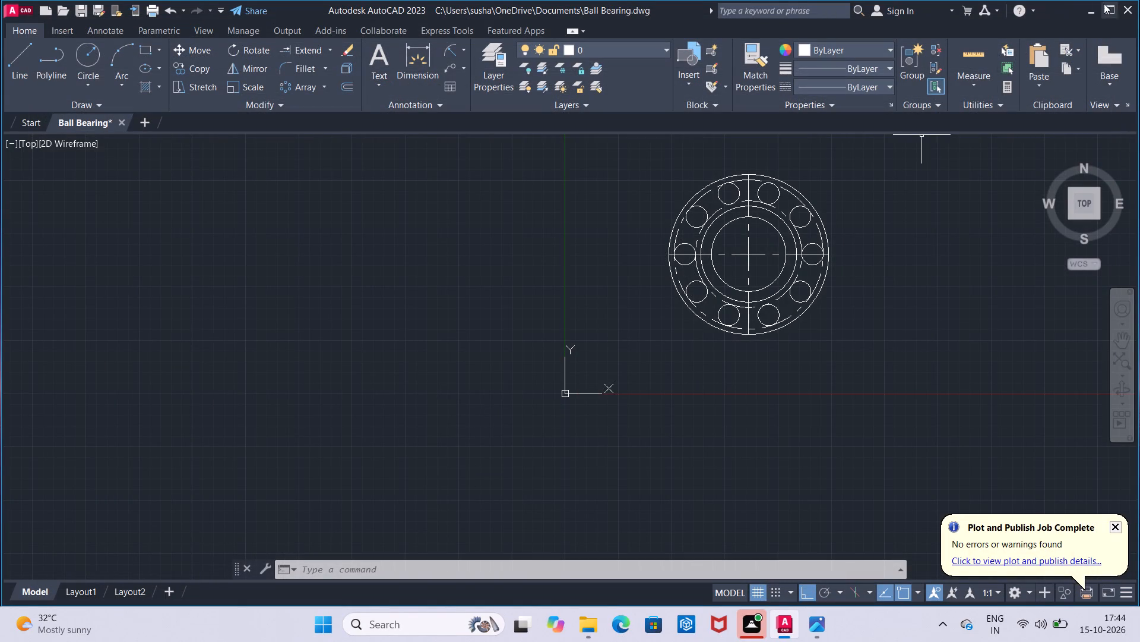
Quit AutoCAD, saving the changes to Ball Bearing.dwg.
{"action": "left_click", "coordinate": [1122, 6]}
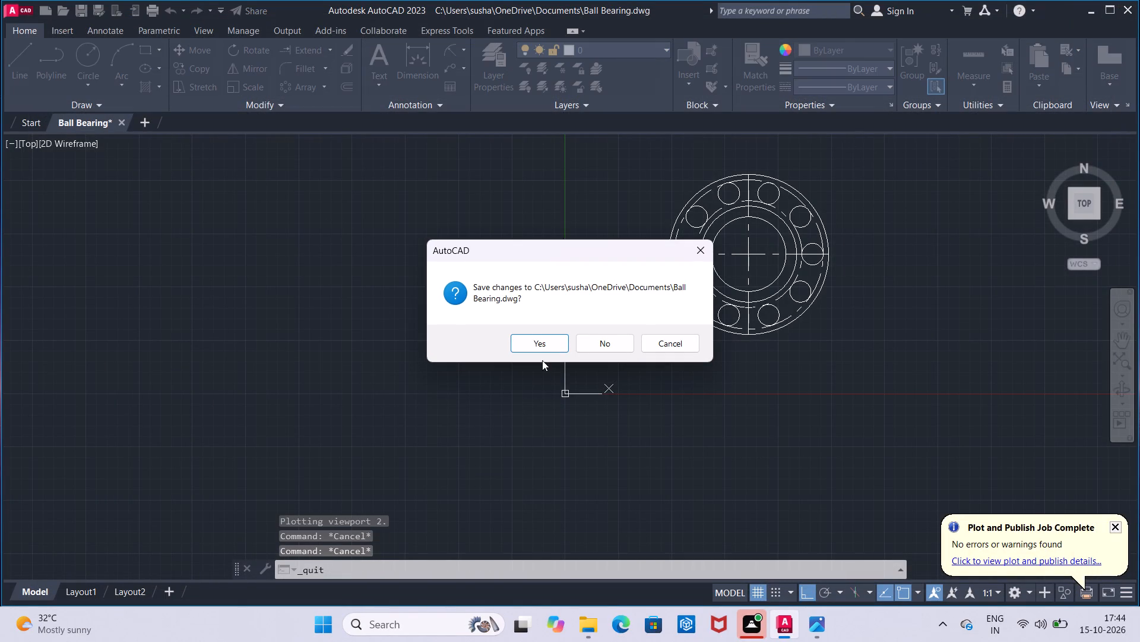
{"action": "left_click", "coordinate": [550, 347]}
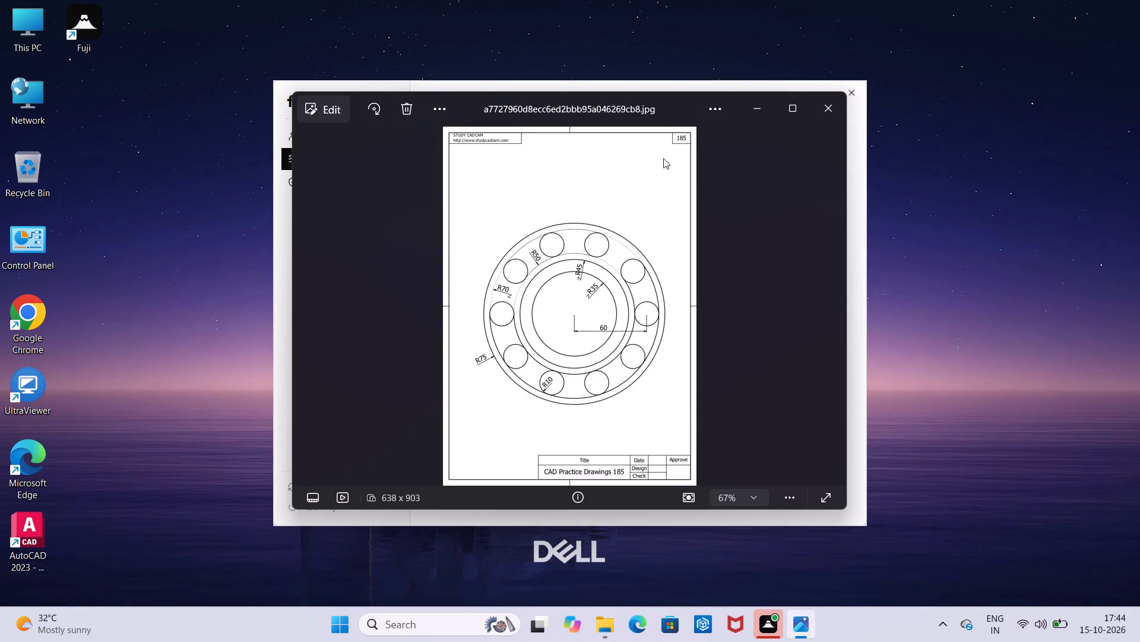
Minimise the reference image window.
{"action": "left_click", "coordinate": [750, 117]}
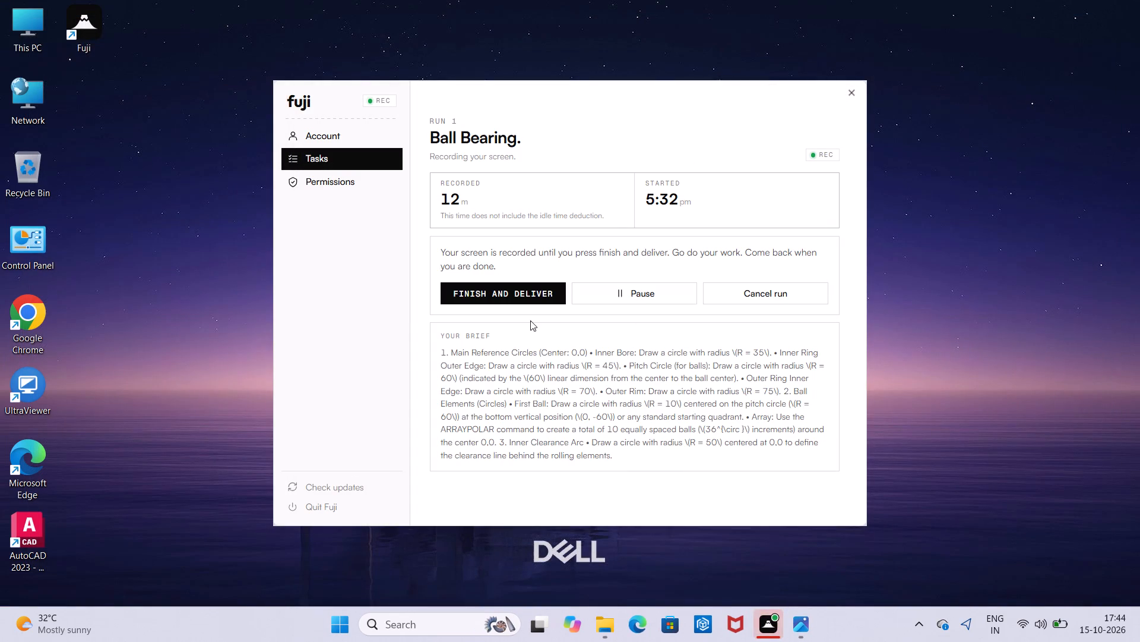